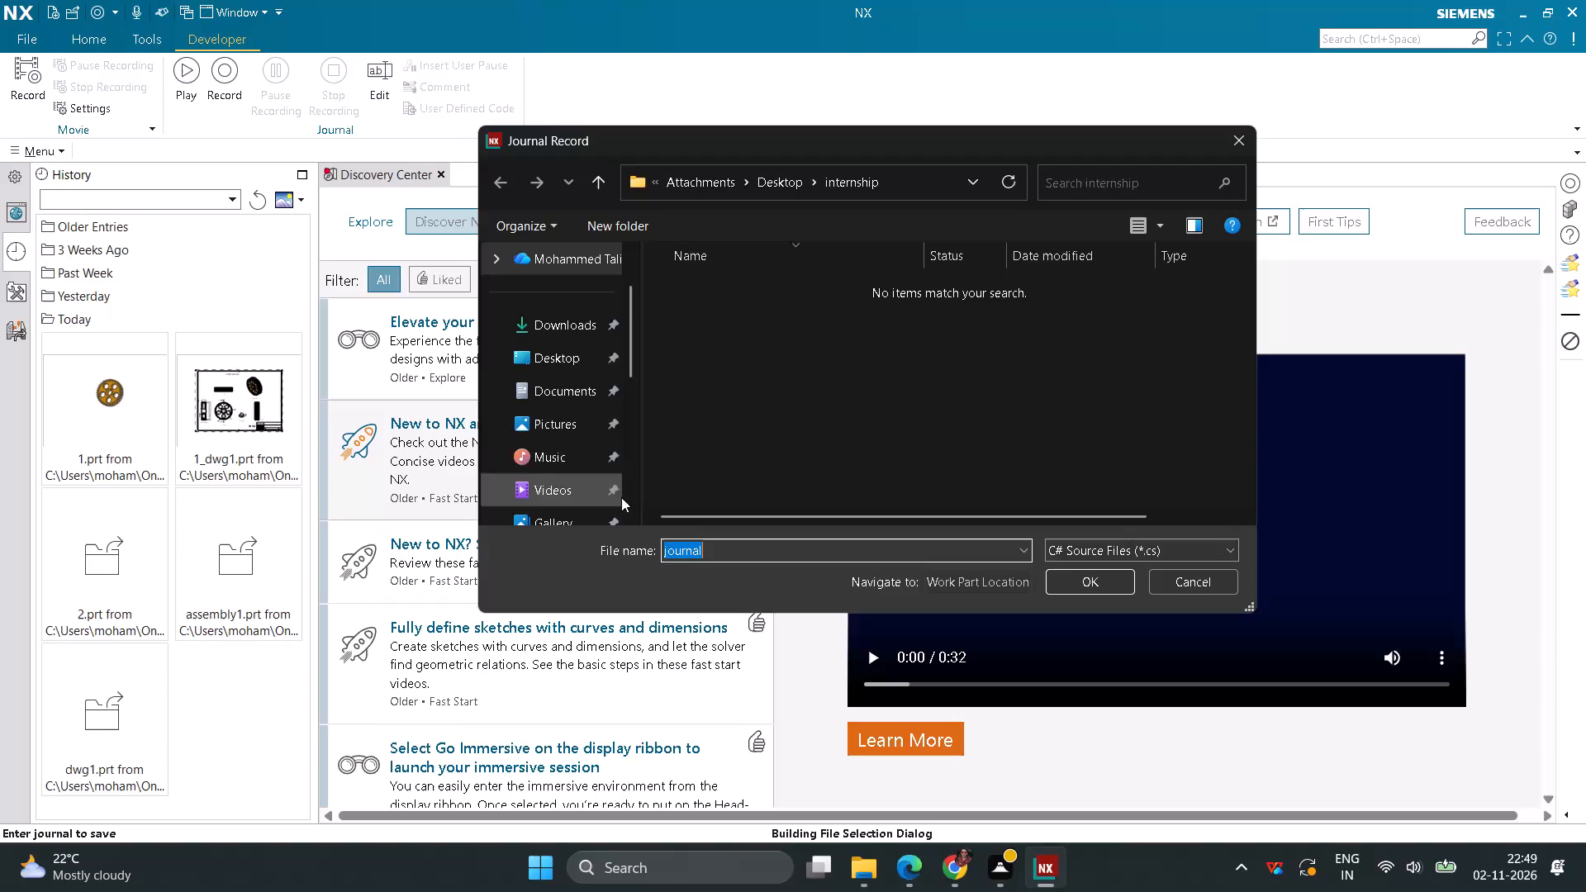
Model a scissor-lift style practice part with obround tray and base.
Start recording a C# journal named journal in the internship folder on the Desktop.
left_click(572, 362)
left_click(1053, 312)
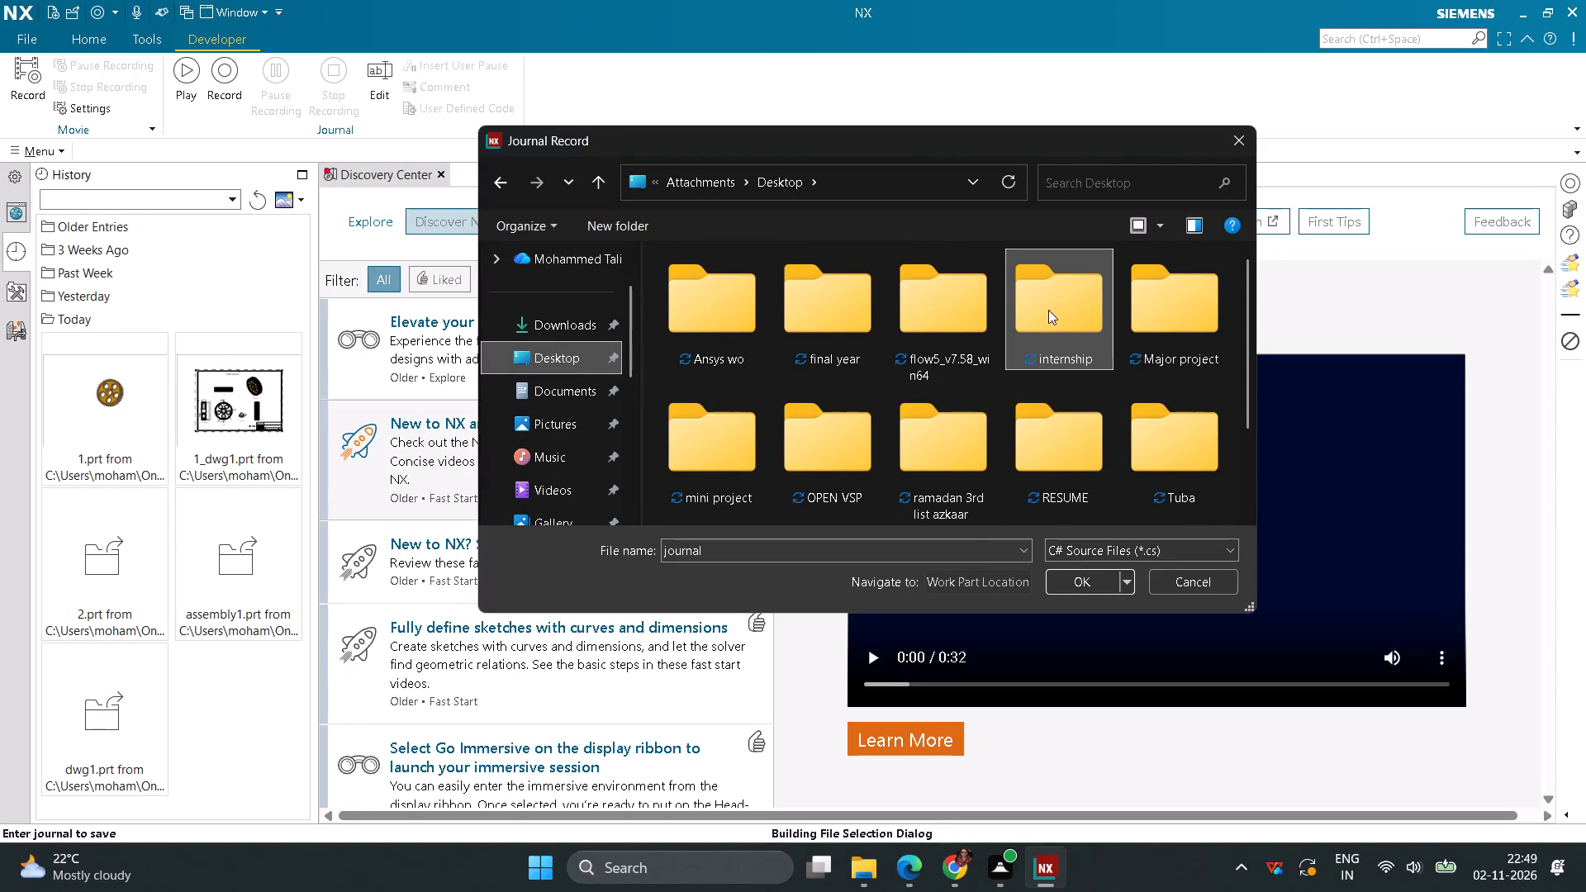
left_click(1048, 310)
left_click(1069, 585)
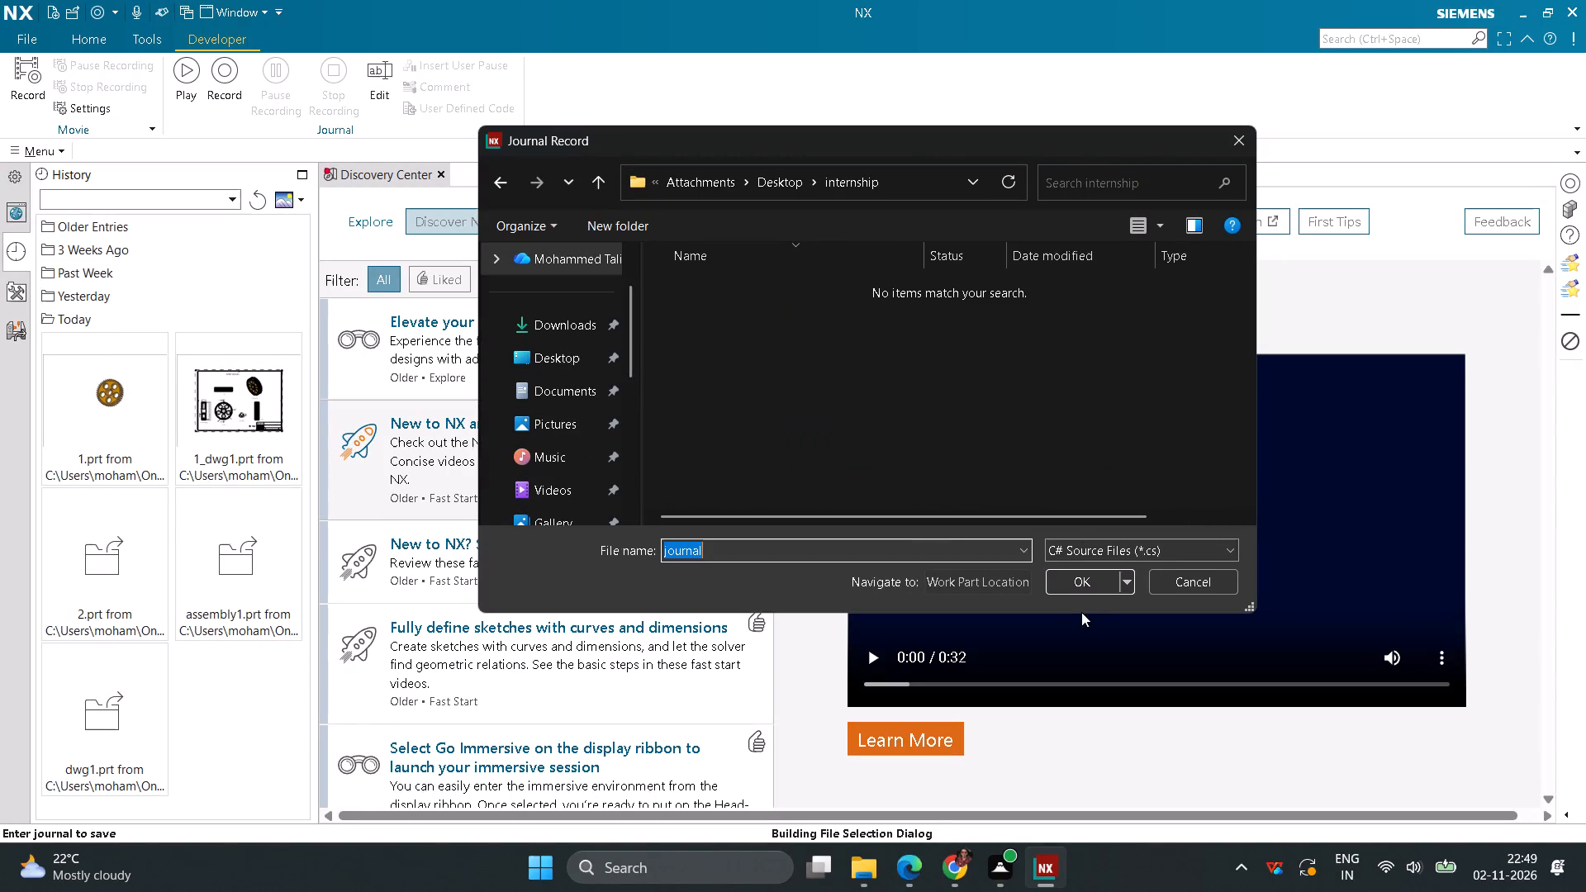
left_click(1091, 590)
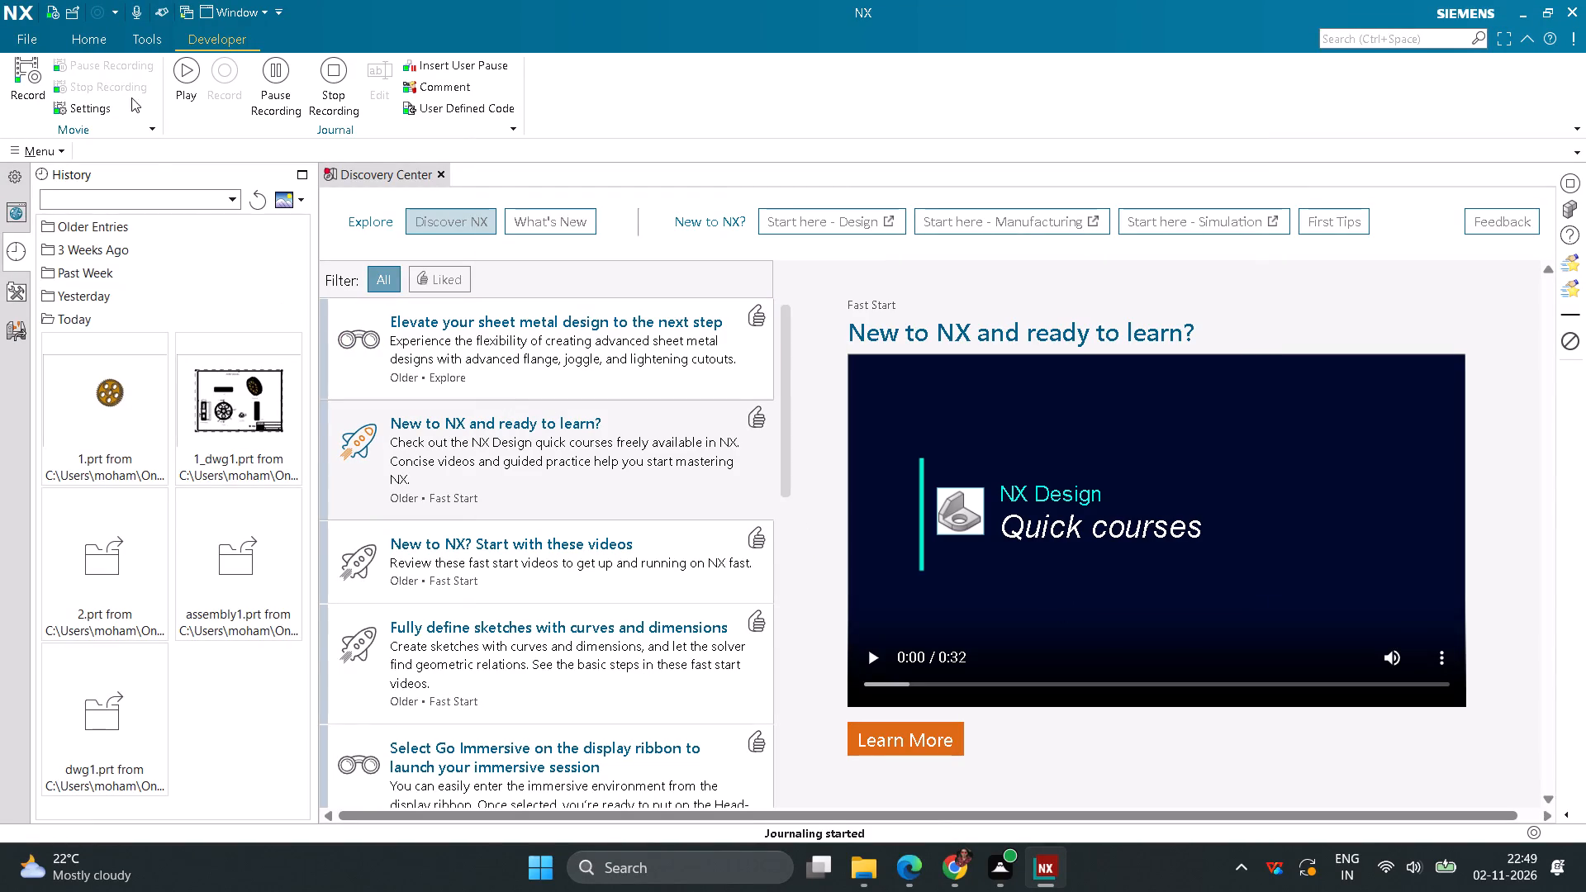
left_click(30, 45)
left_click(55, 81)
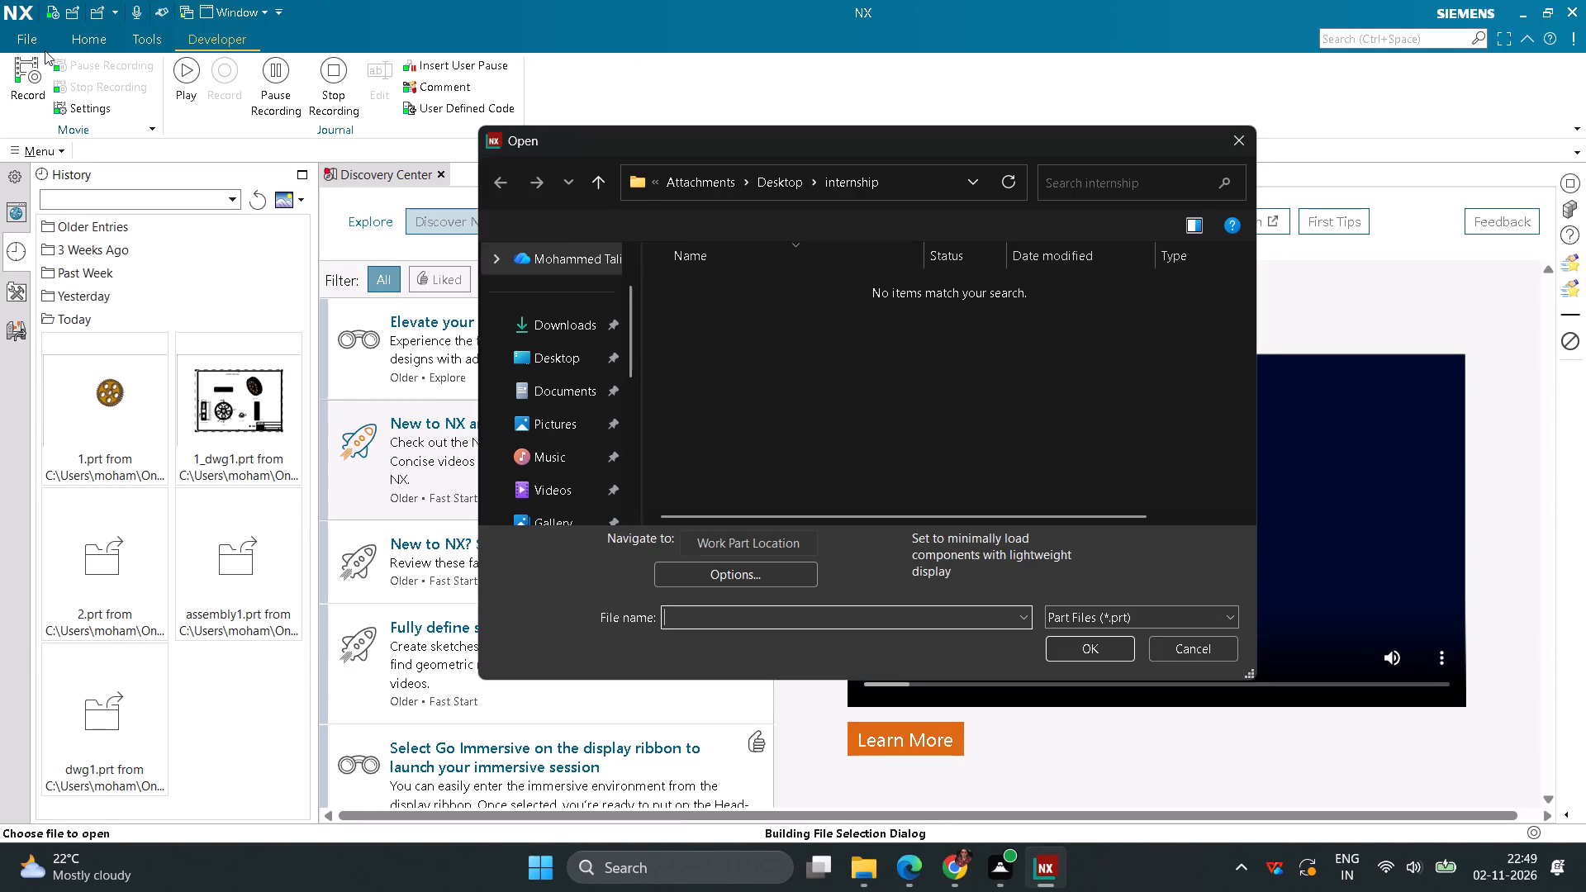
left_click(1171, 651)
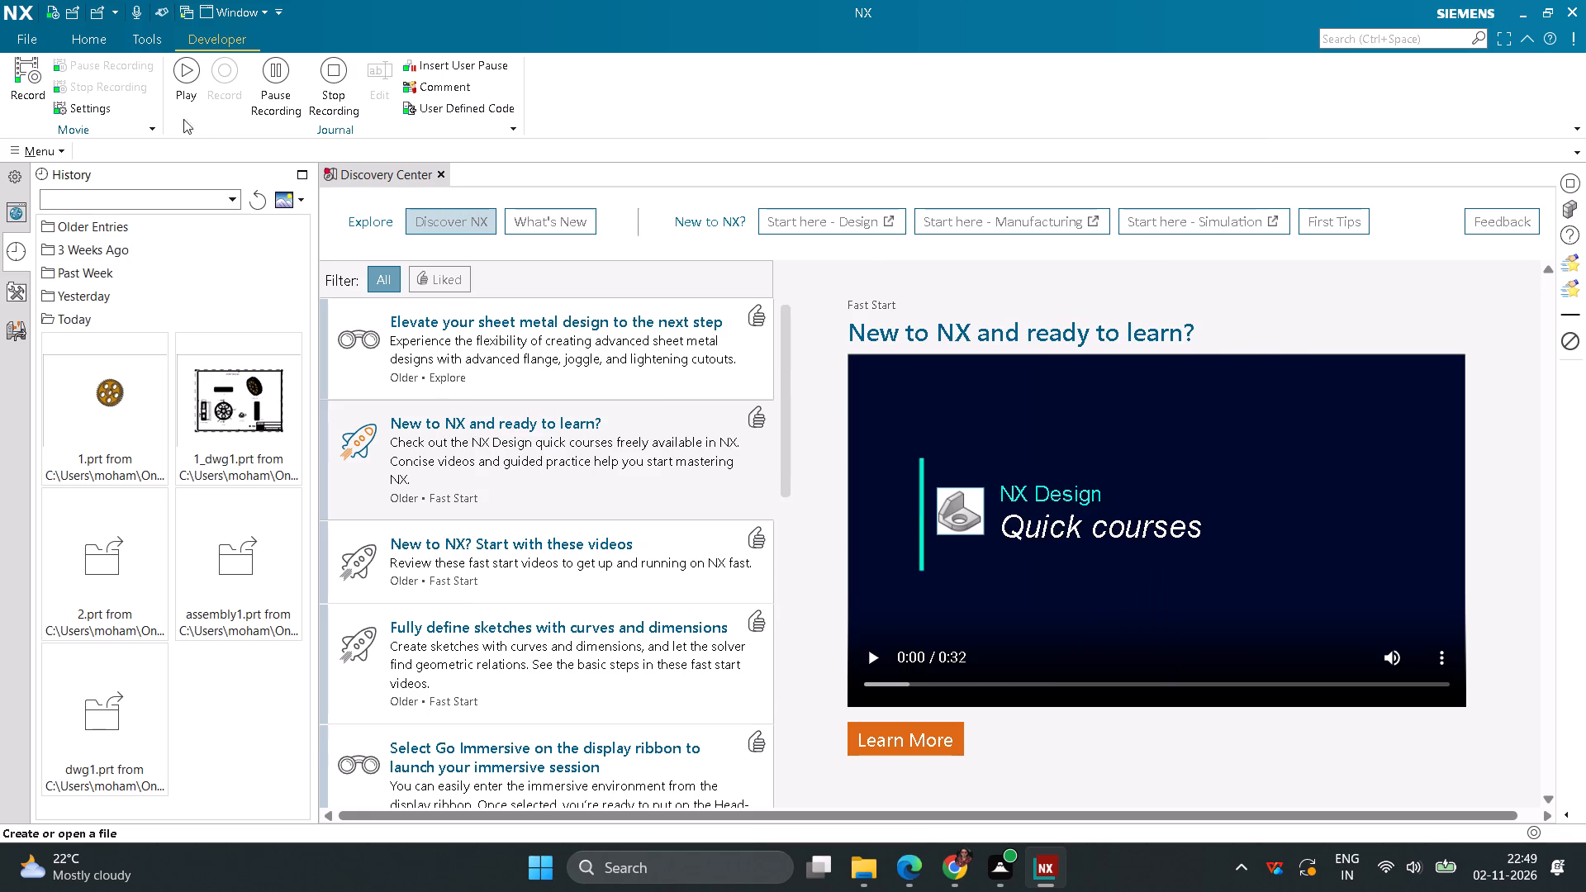
Create a new part in millimetres from the Model template, named 1, in the internship folder.
left_click(36, 41)
left_click(66, 75)
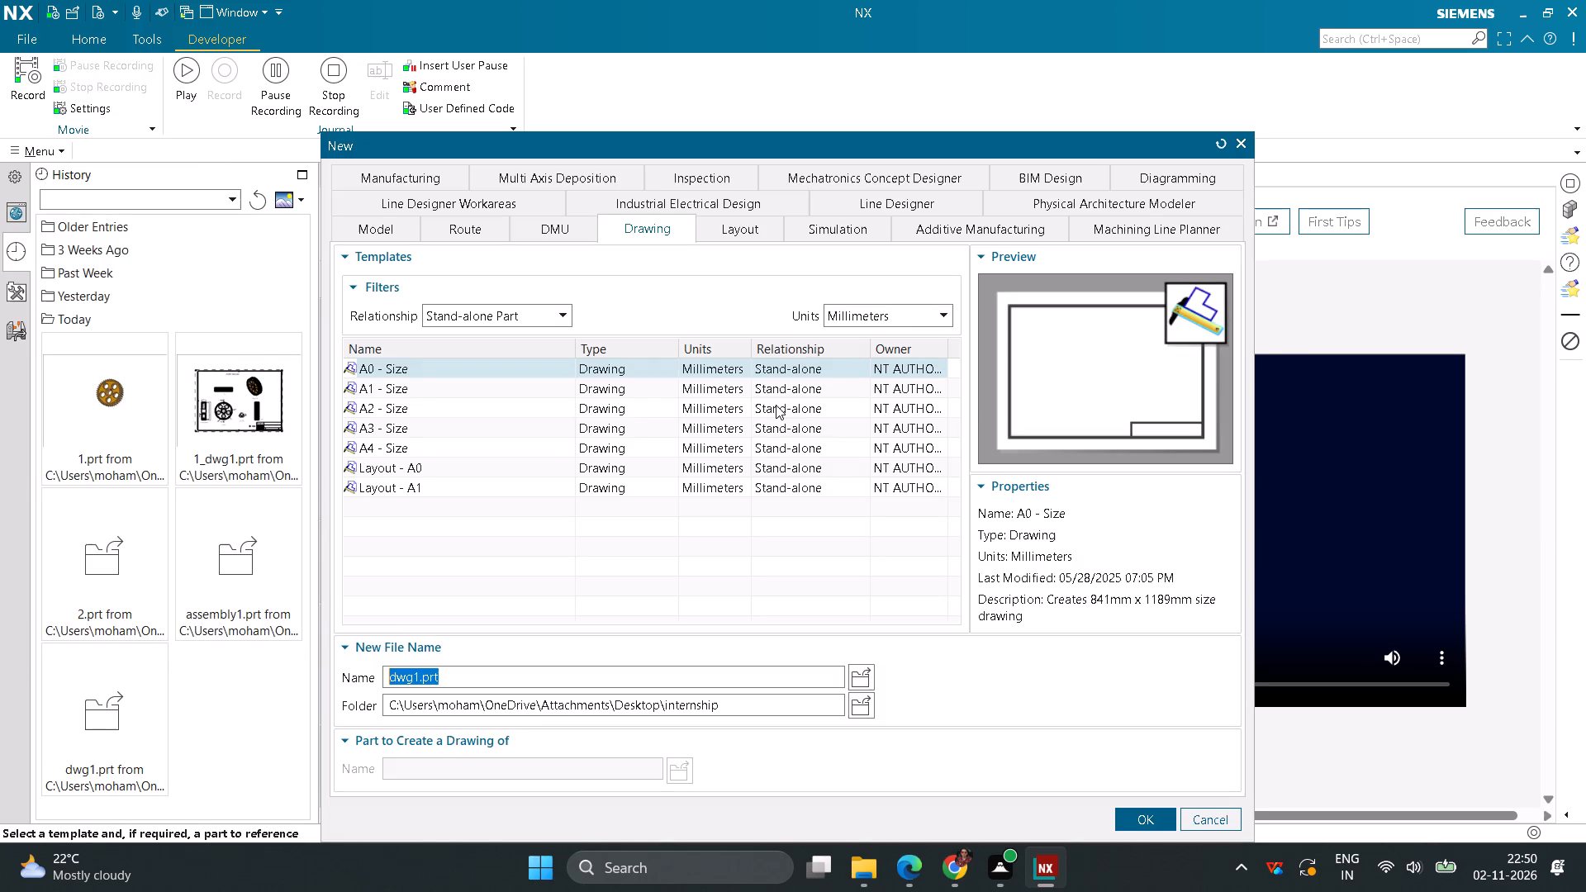
left_click(373, 225)
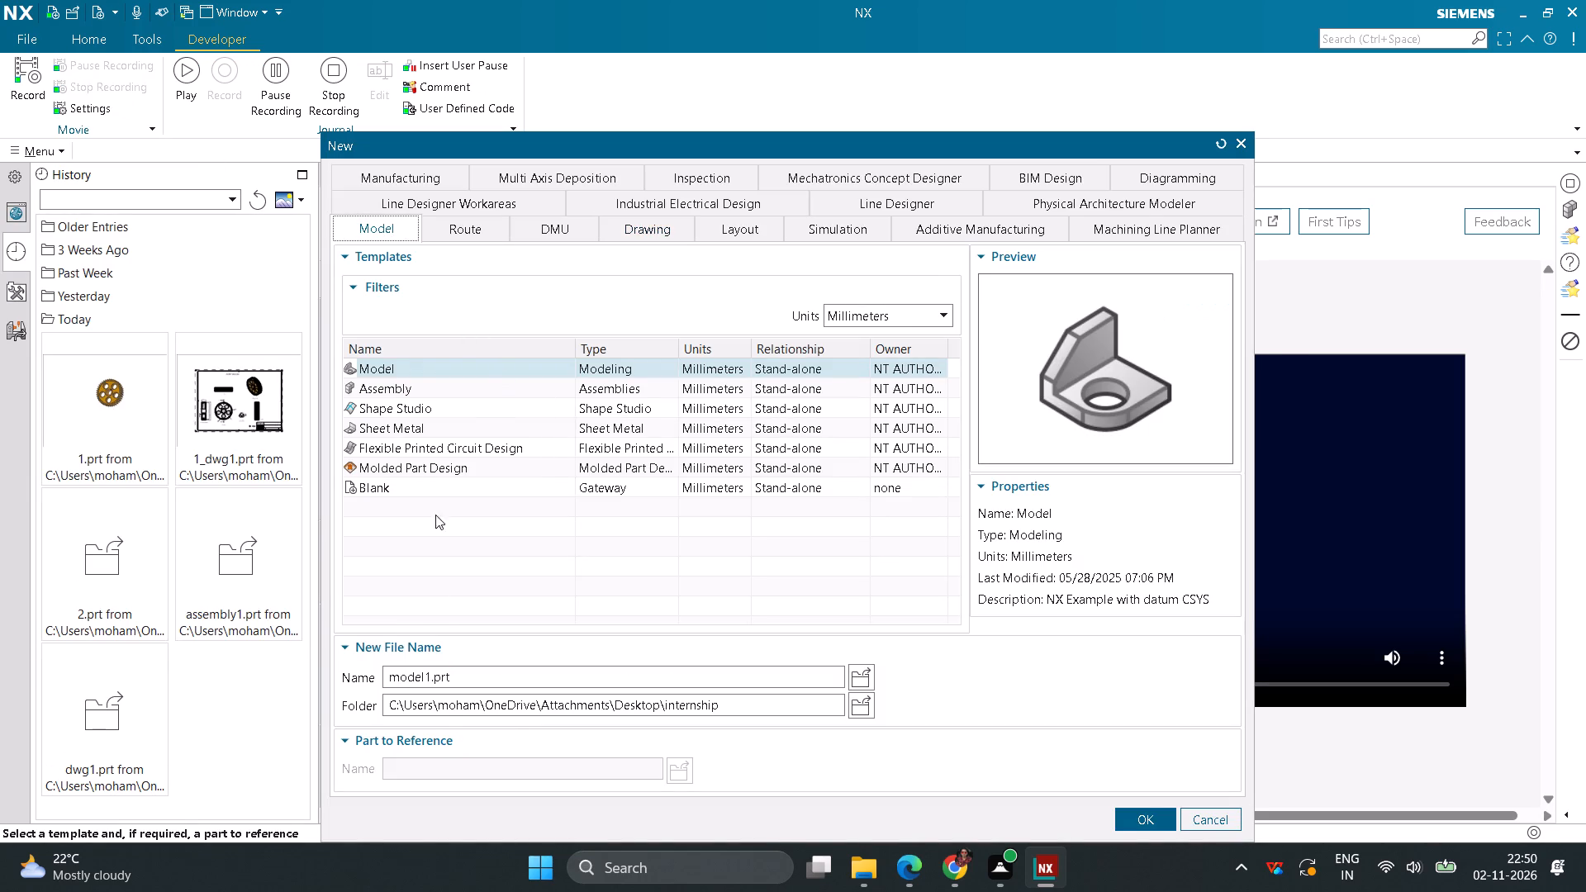
left_click_drag(475, 682, 295, 667)
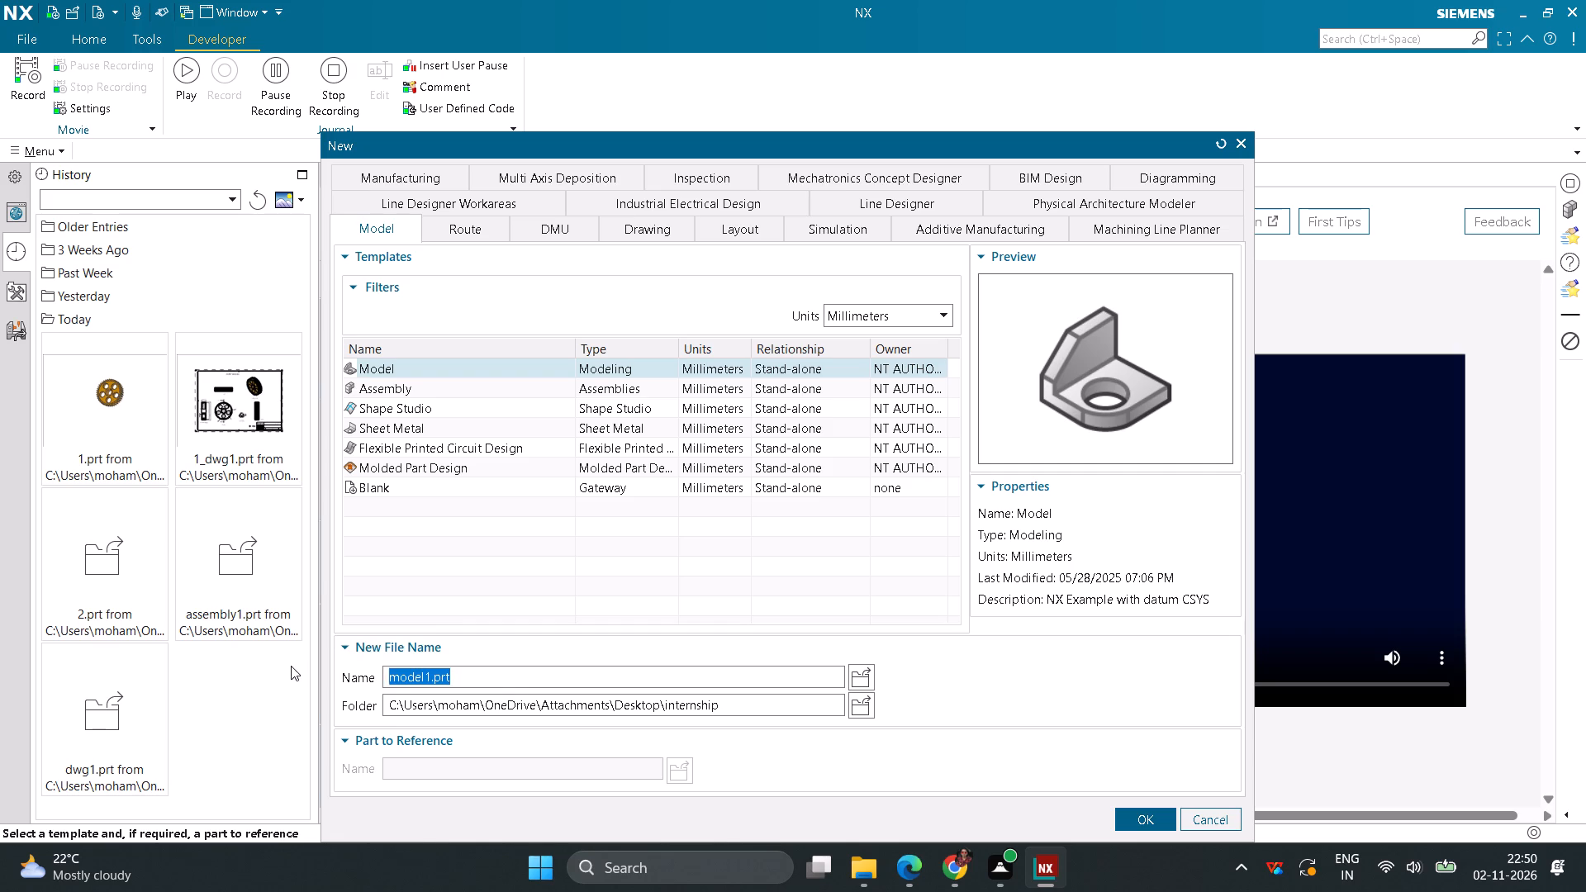
key("1")
left_click(1133, 821)
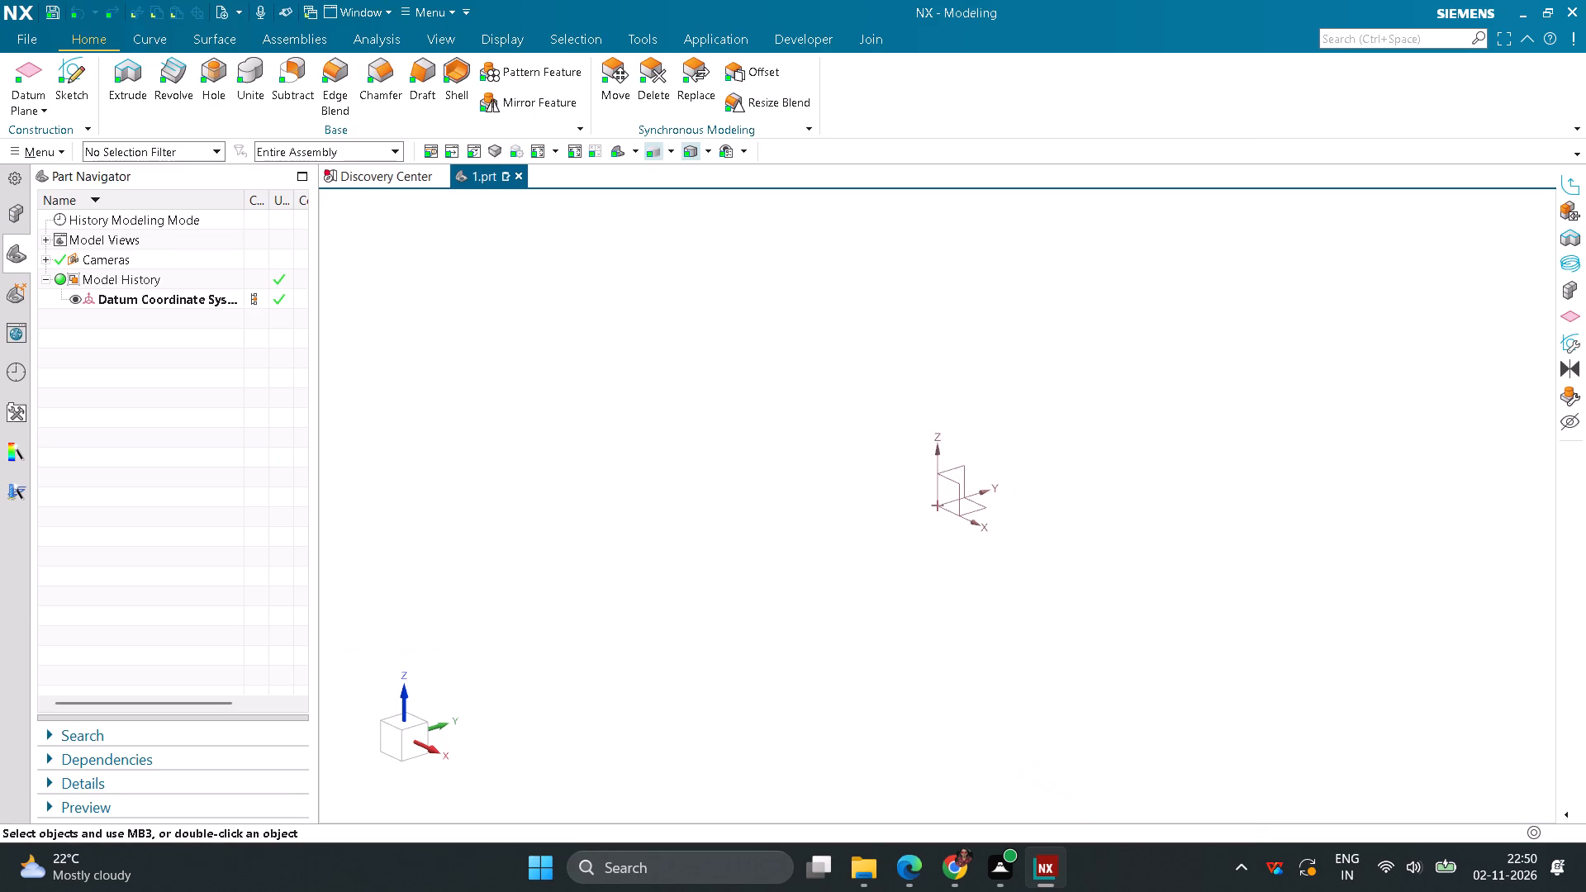
Create a sketch on the Top principal plane.
left_click(78, 78)
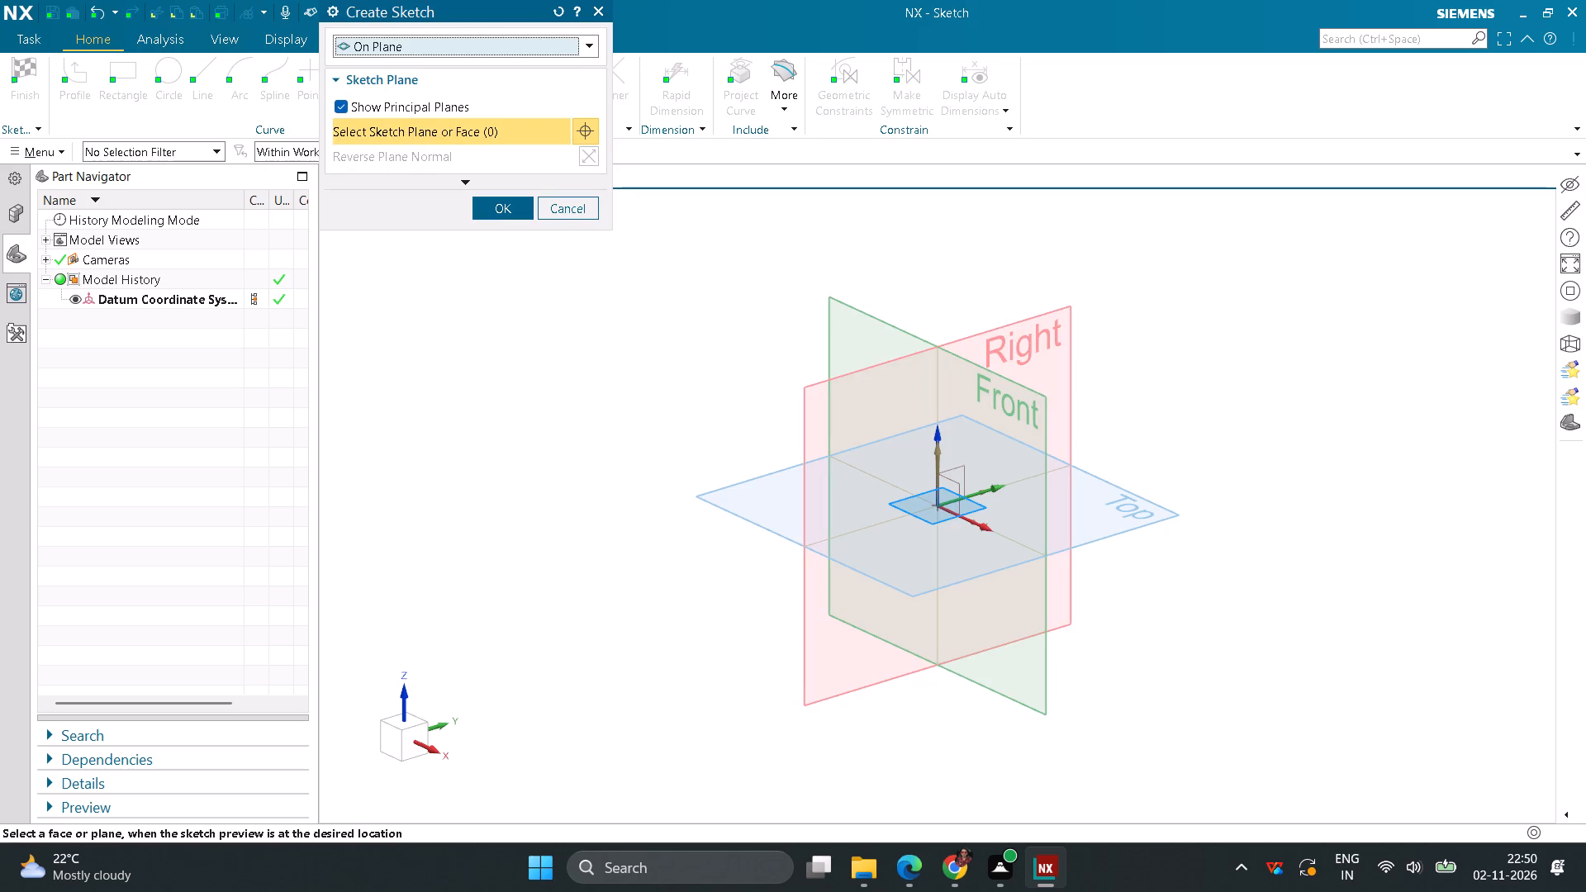
left_click(1092, 539)
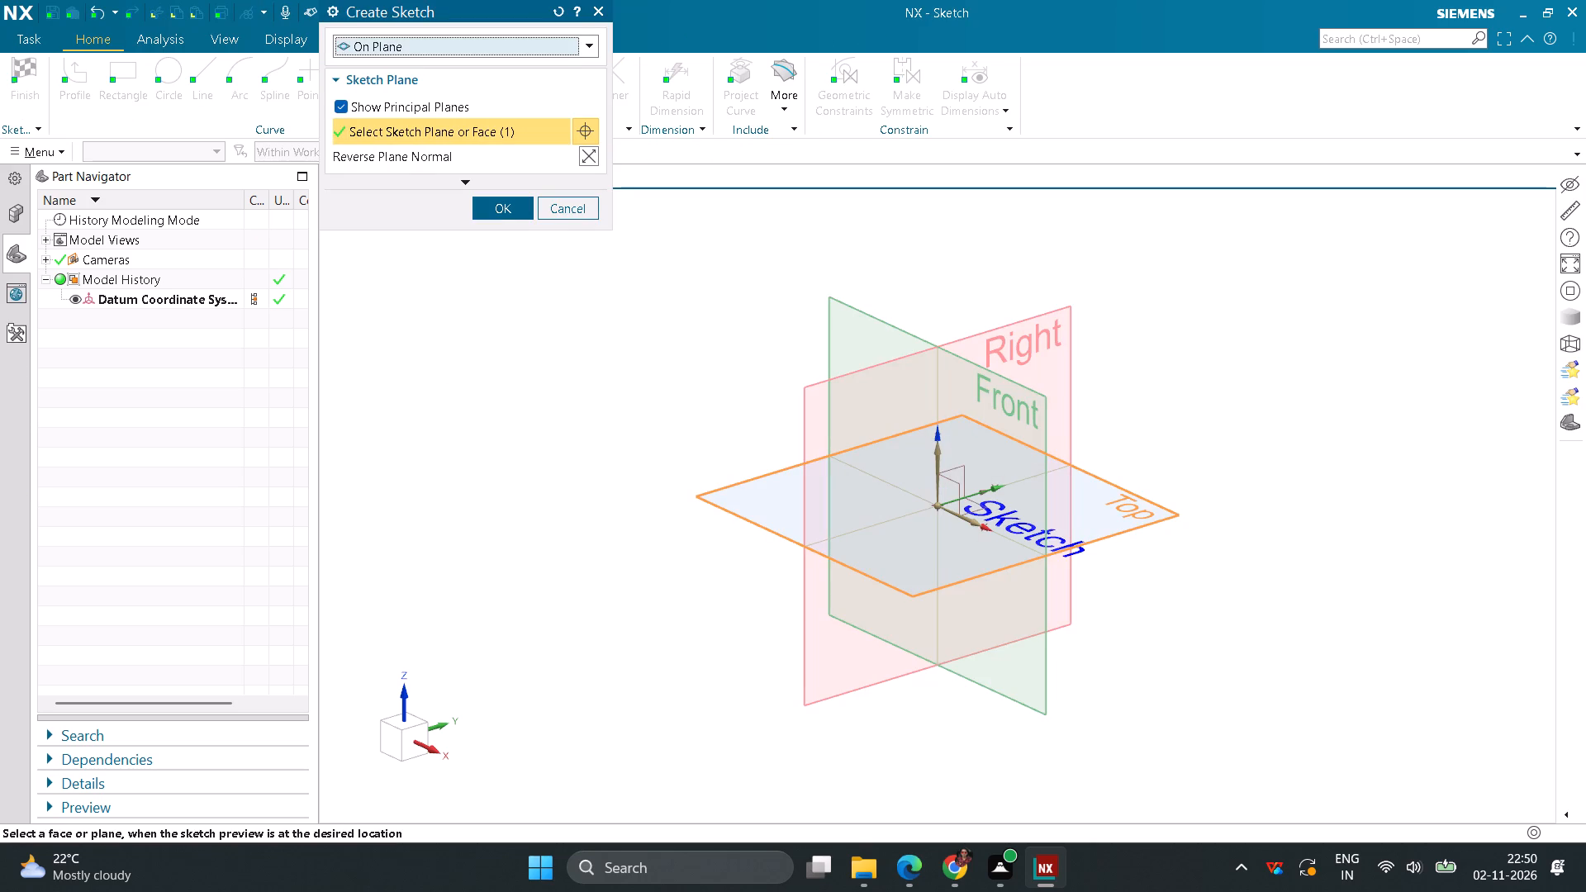
left_click(501, 201)
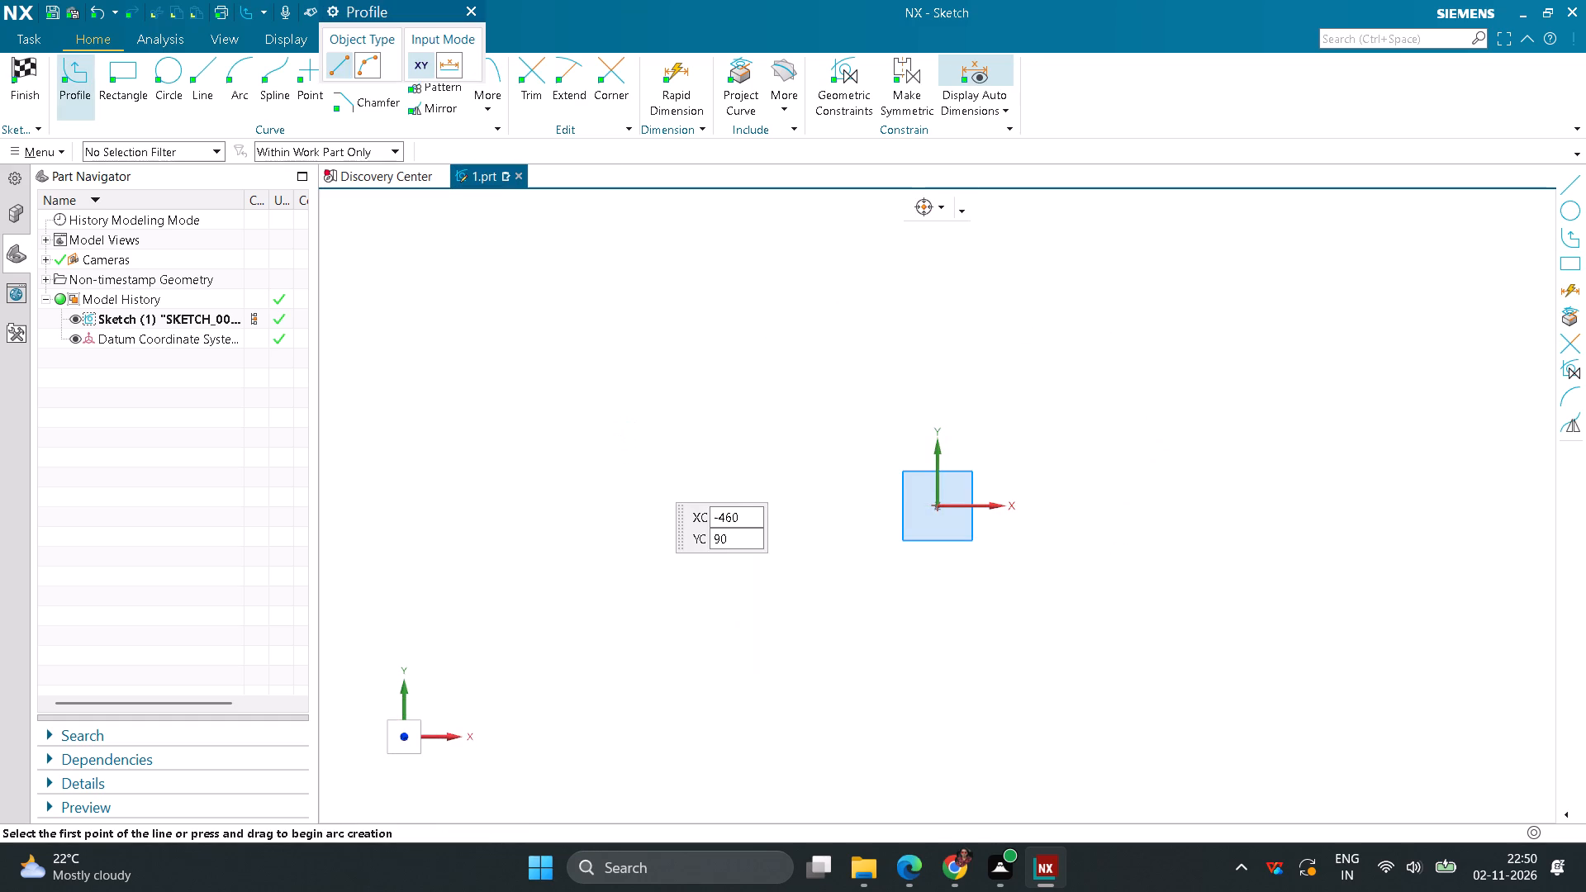
Sketch a rectangle from its centre at the origin, with a width of 100 mm and a height of 100 mm.
left_click(125, 74)
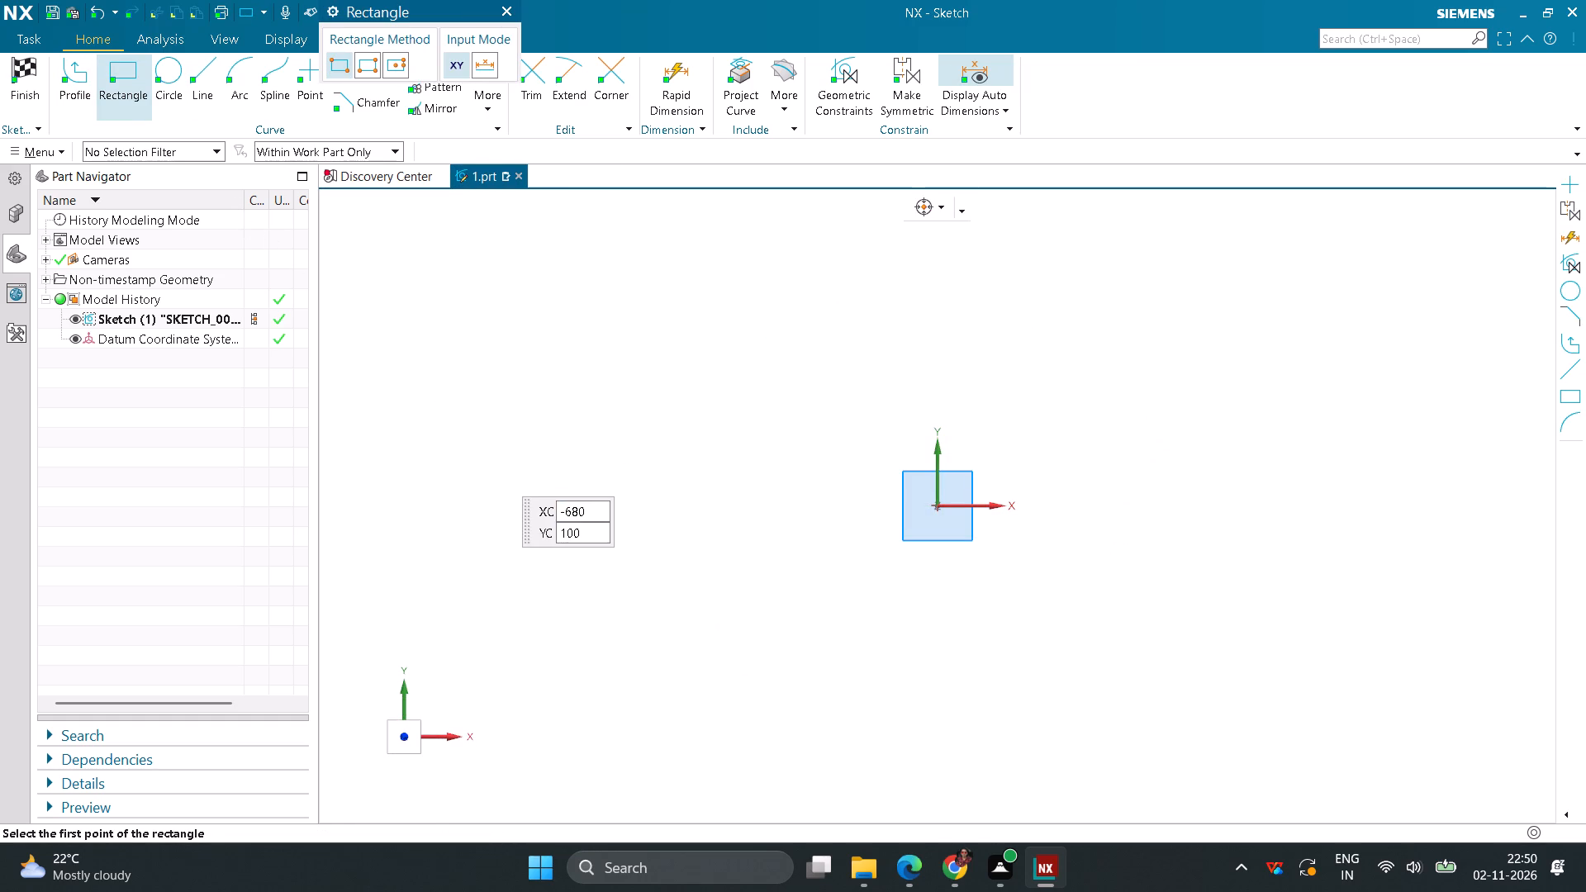
left_click(389, 68)
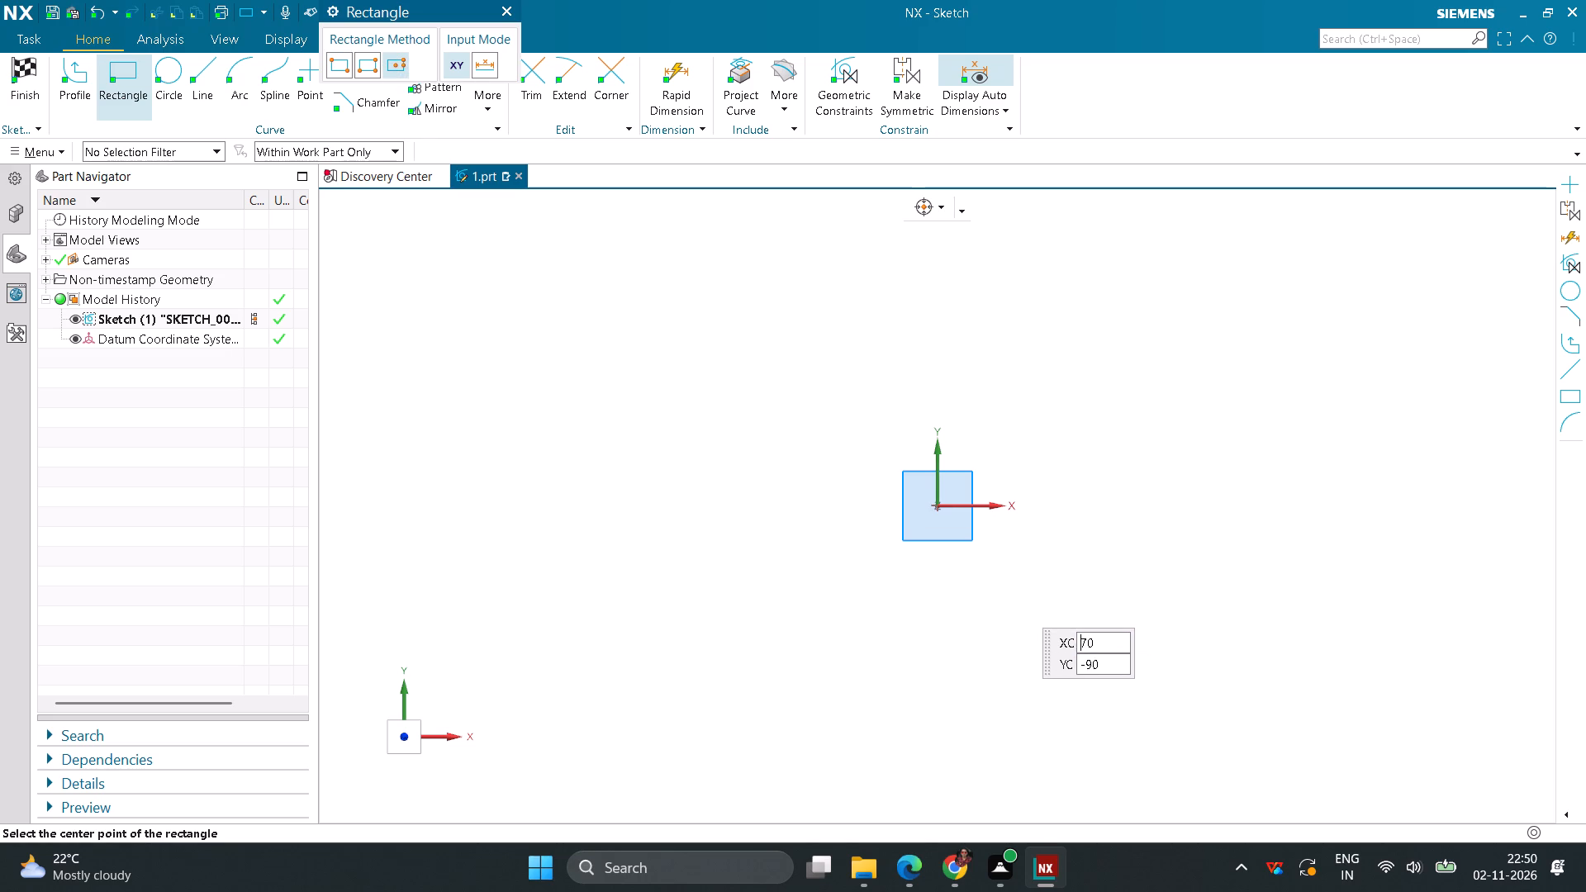
left_click(938, 502)
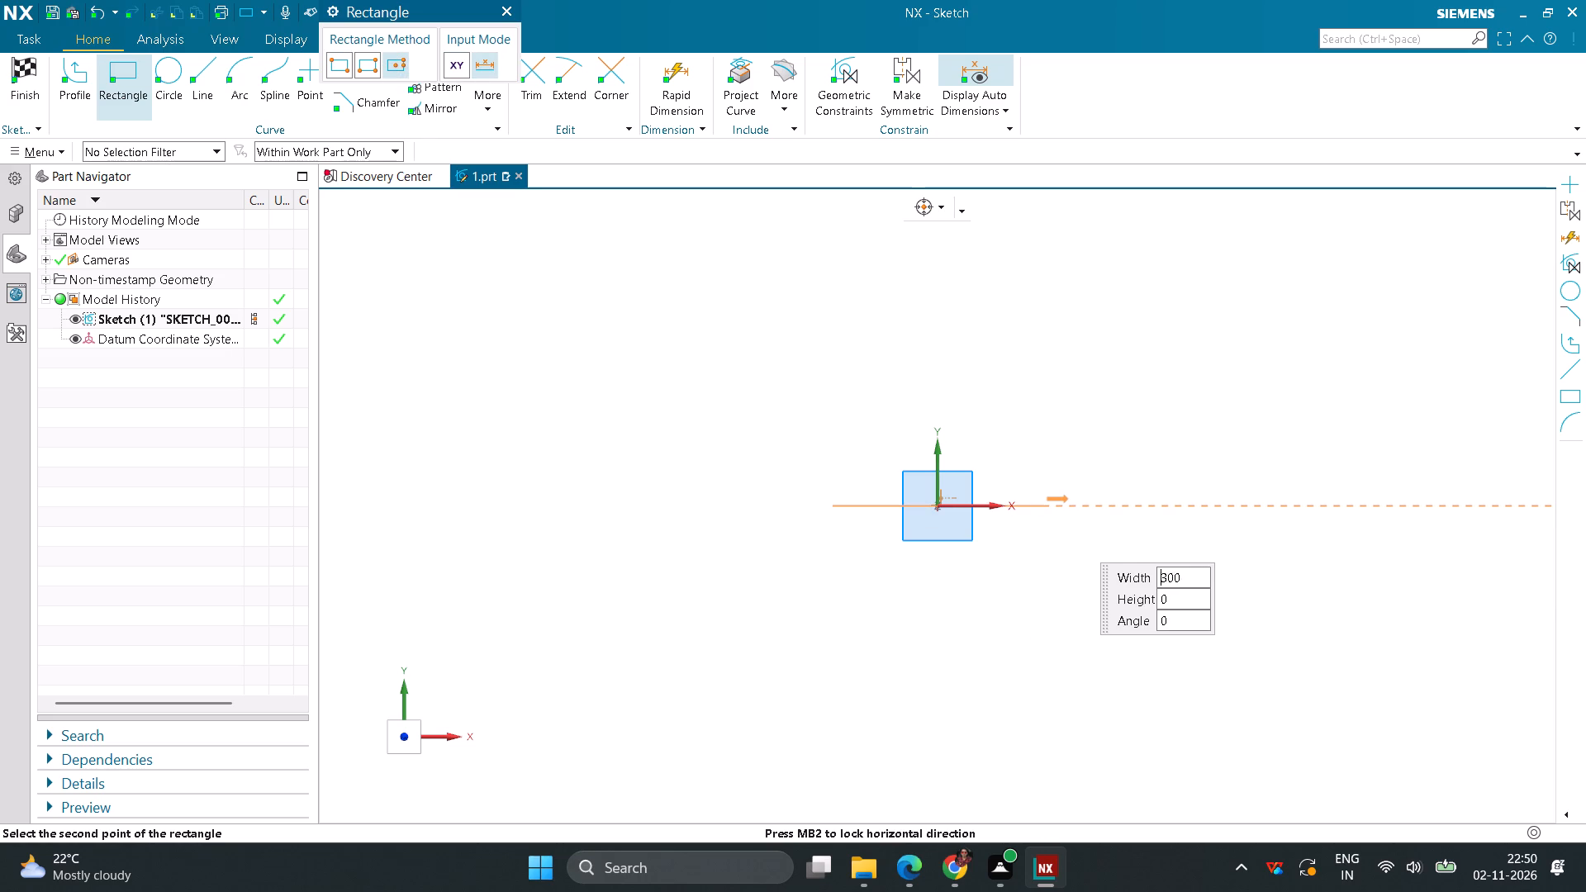
type("100")
key("Return")
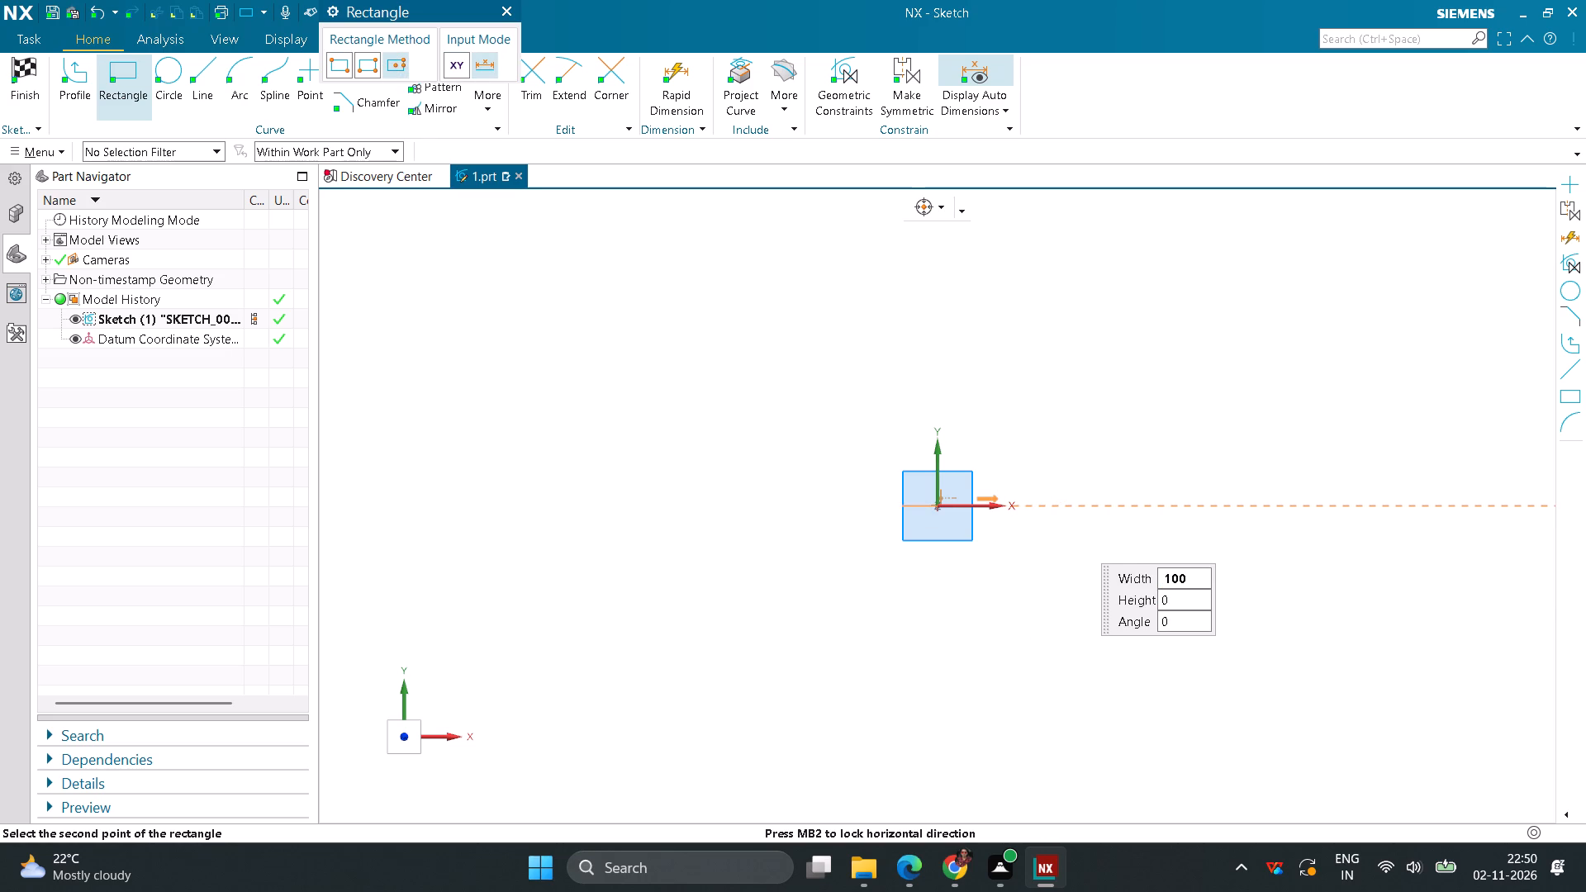
left_click(1043, 505)
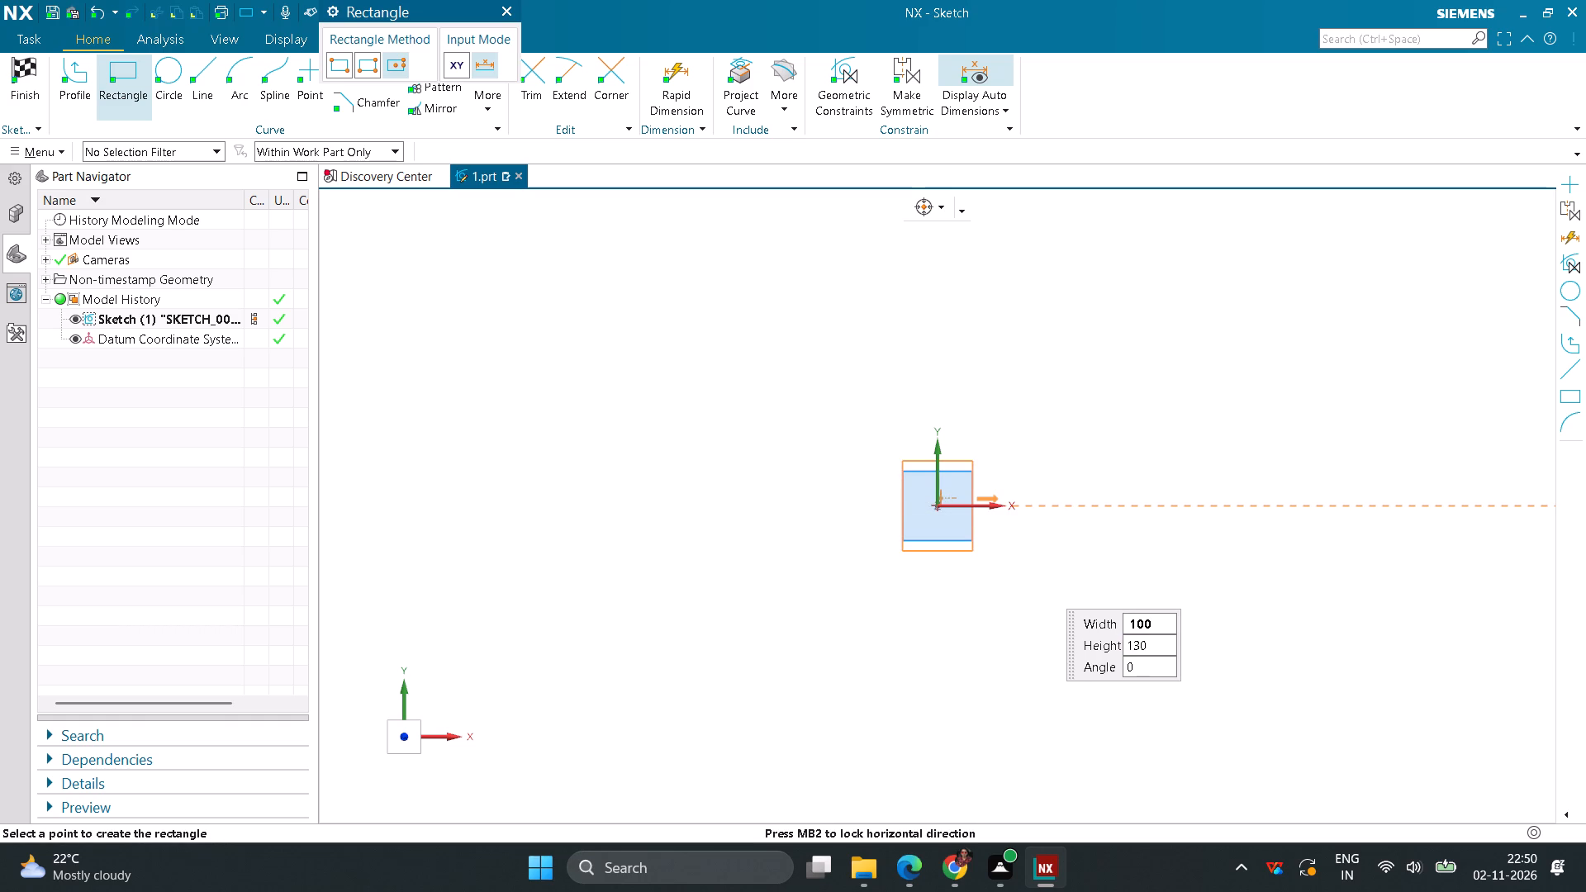
type("100")
key("Return")
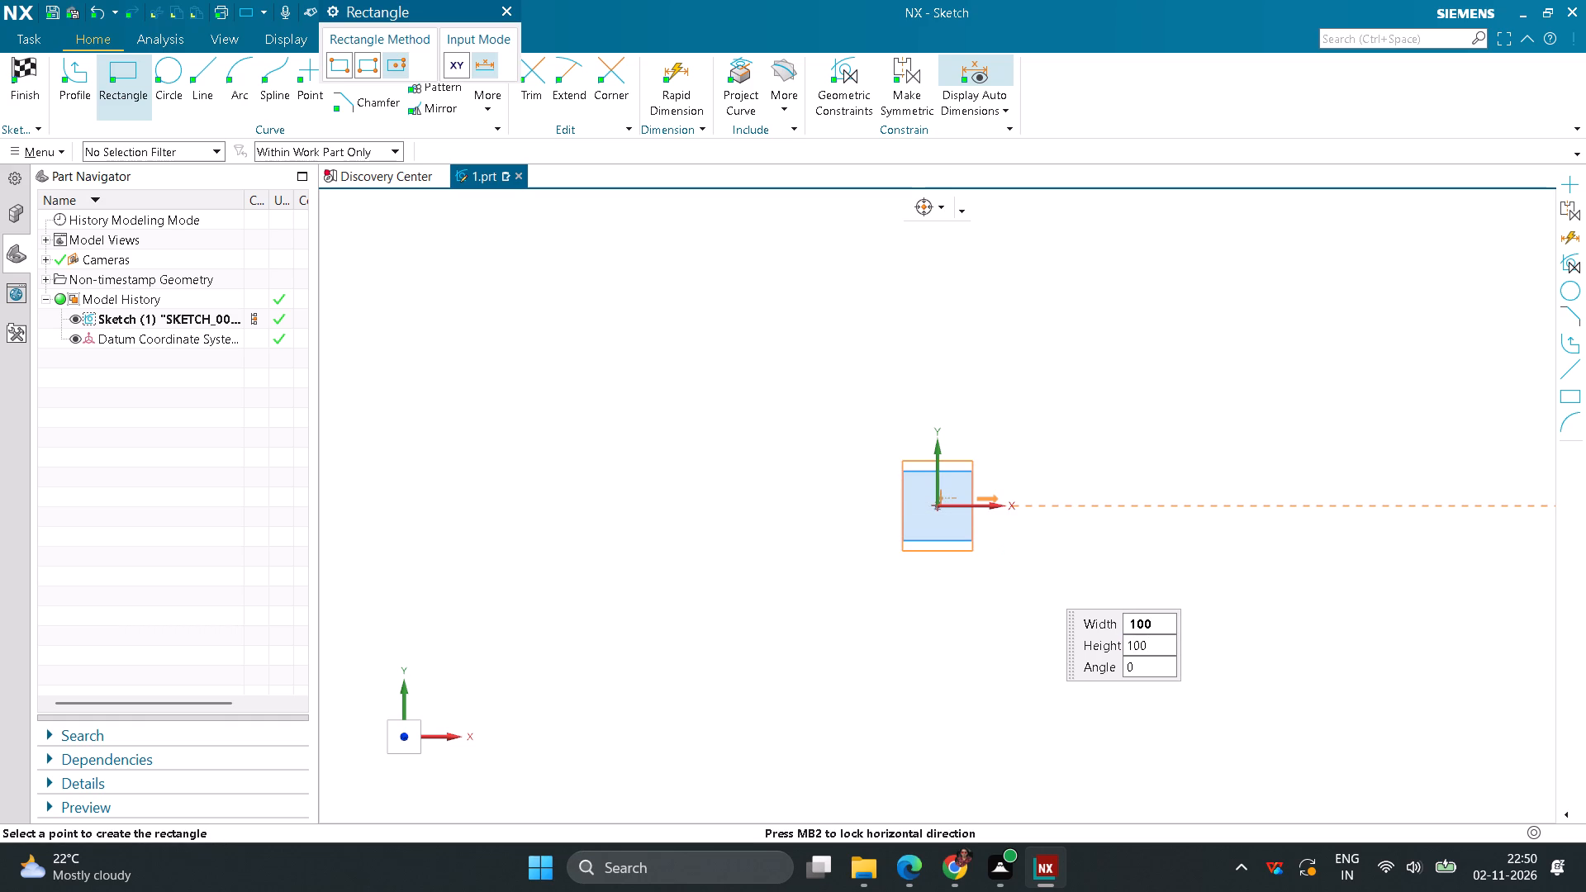
left_click(1009, 551)
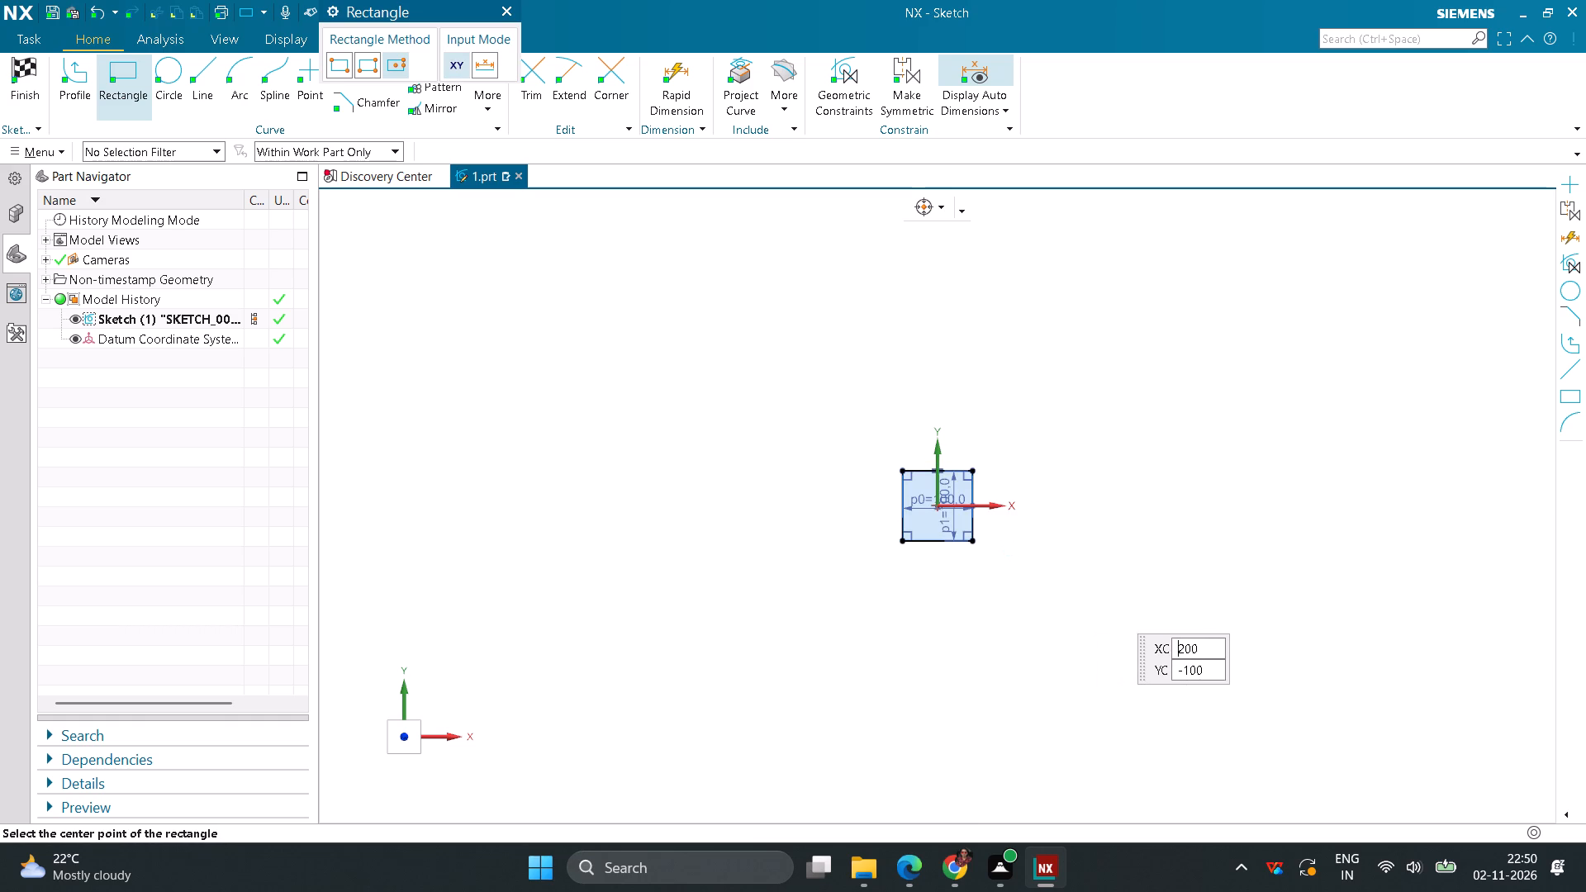
middle_click(1090, 552)
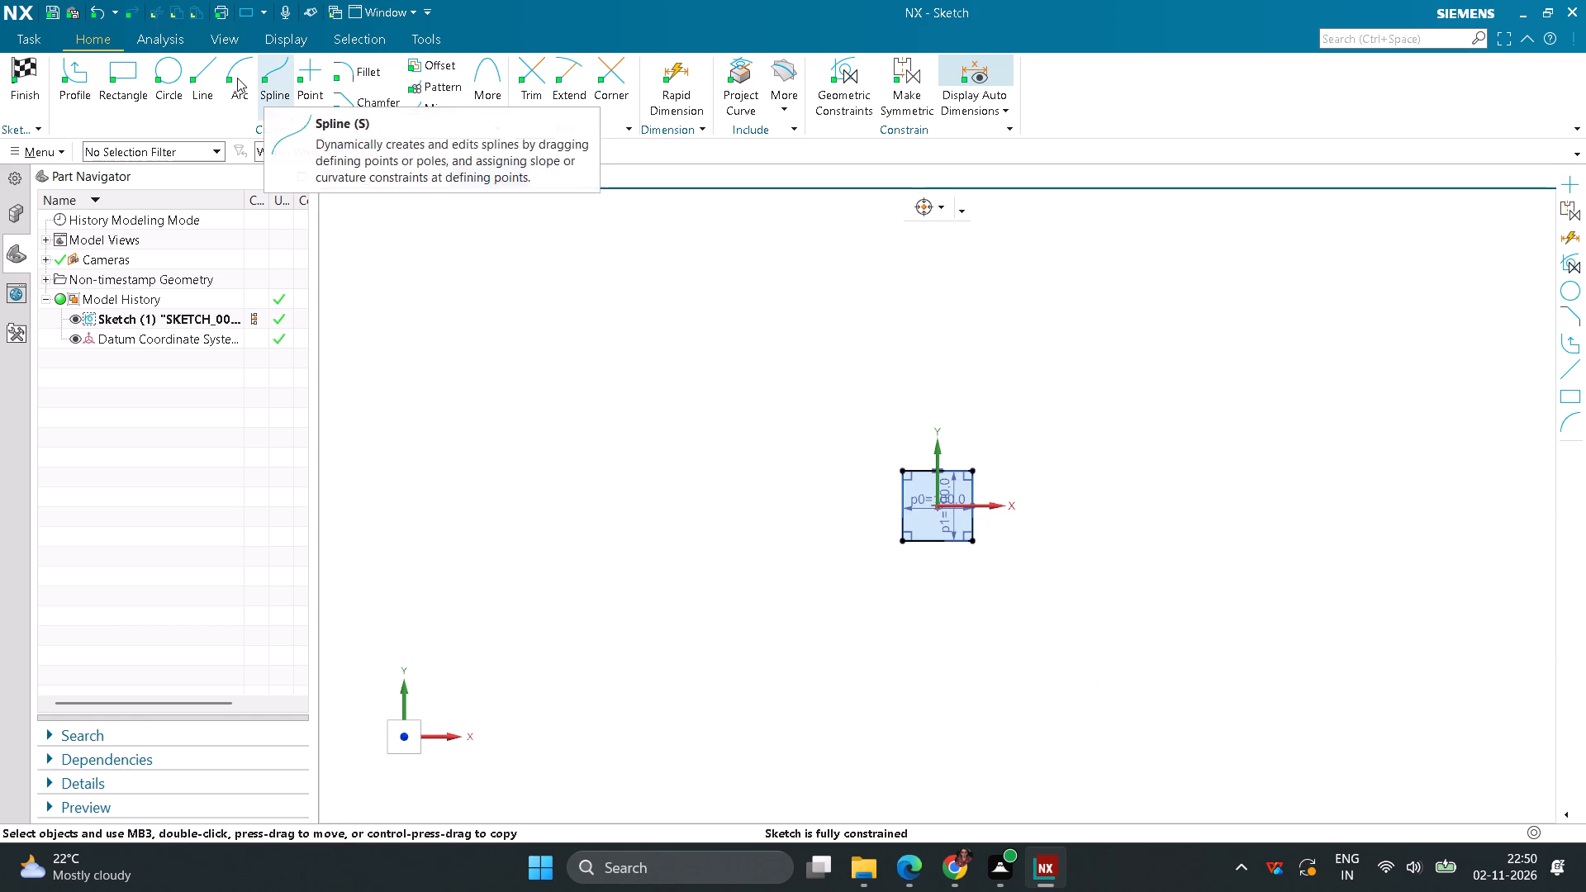
Draw outward semicircular arcs of about 50 mm radius between the corners on the square's left and right sides.
left_click(237, 78)
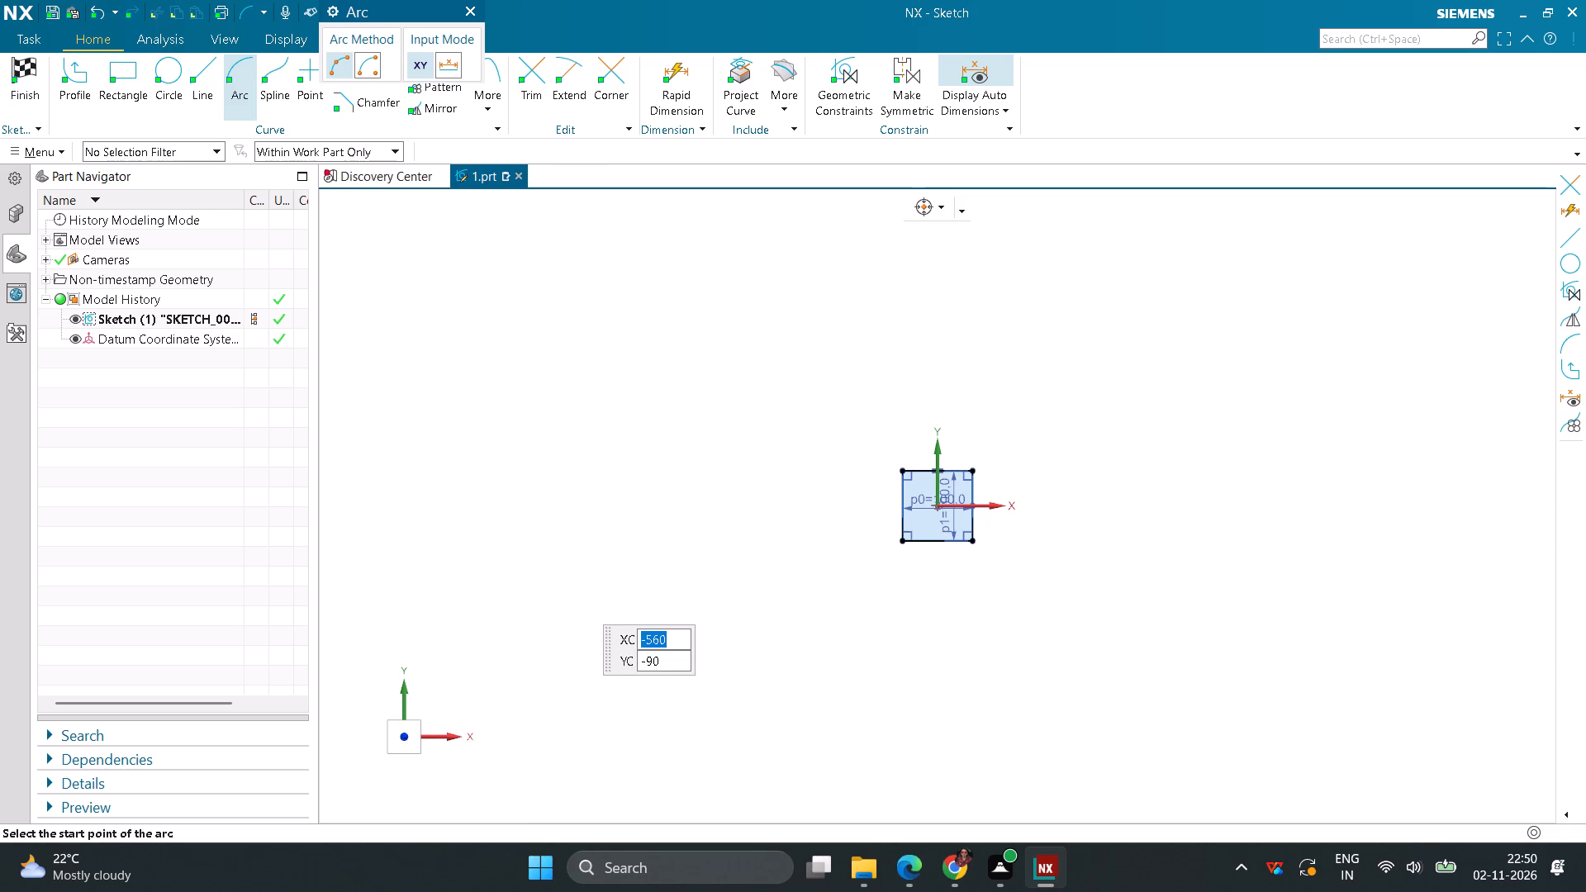
scroll(905, 487, "up", 6)
left_click(896, 434)
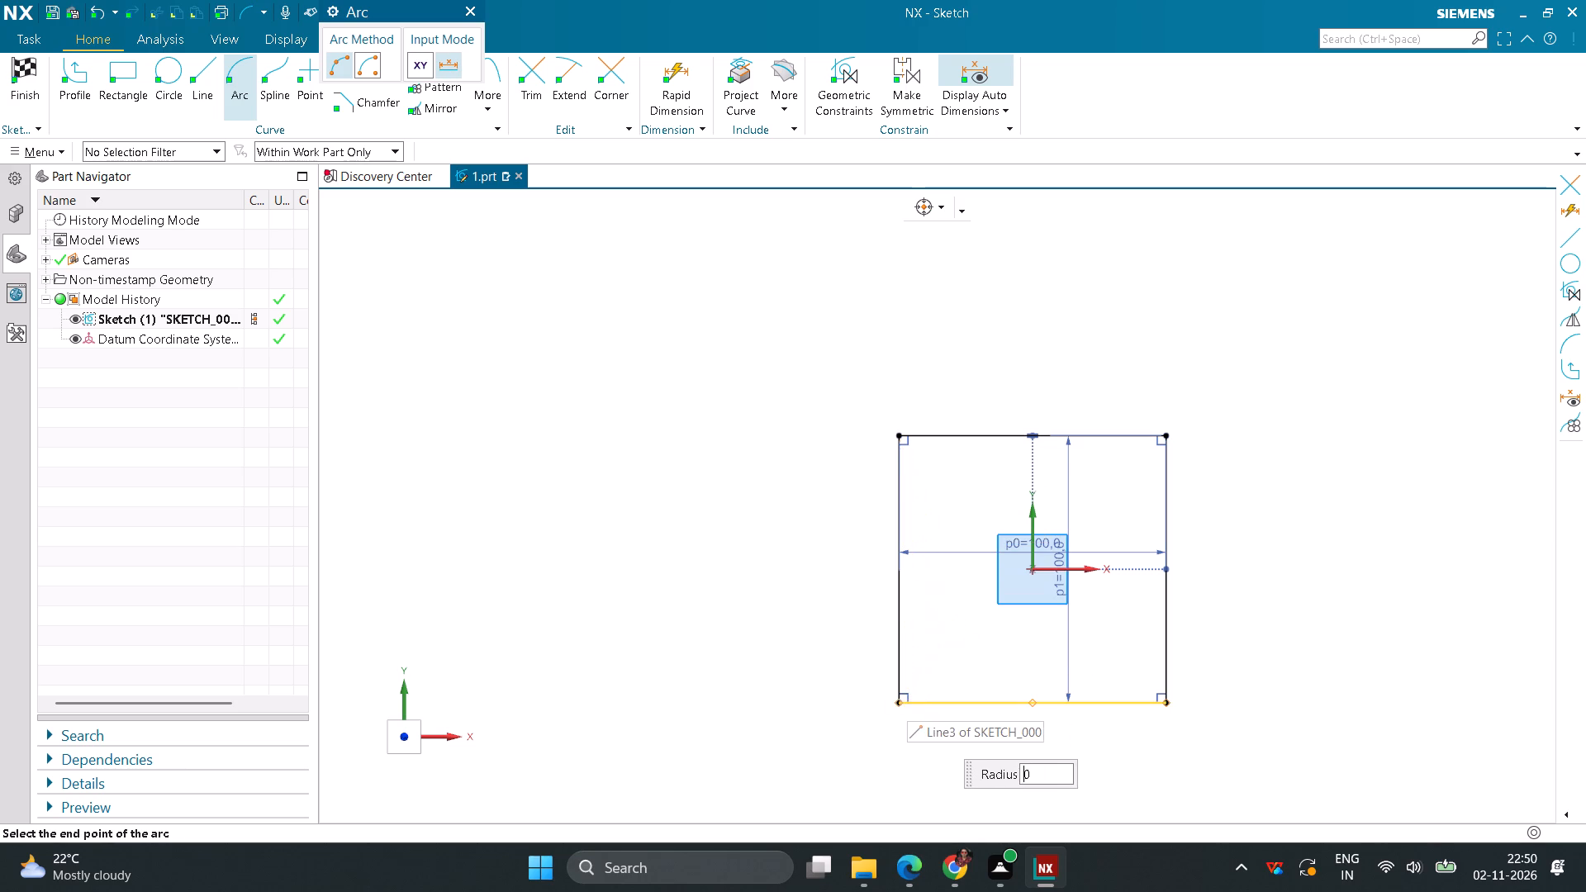
left_click(901, 702)
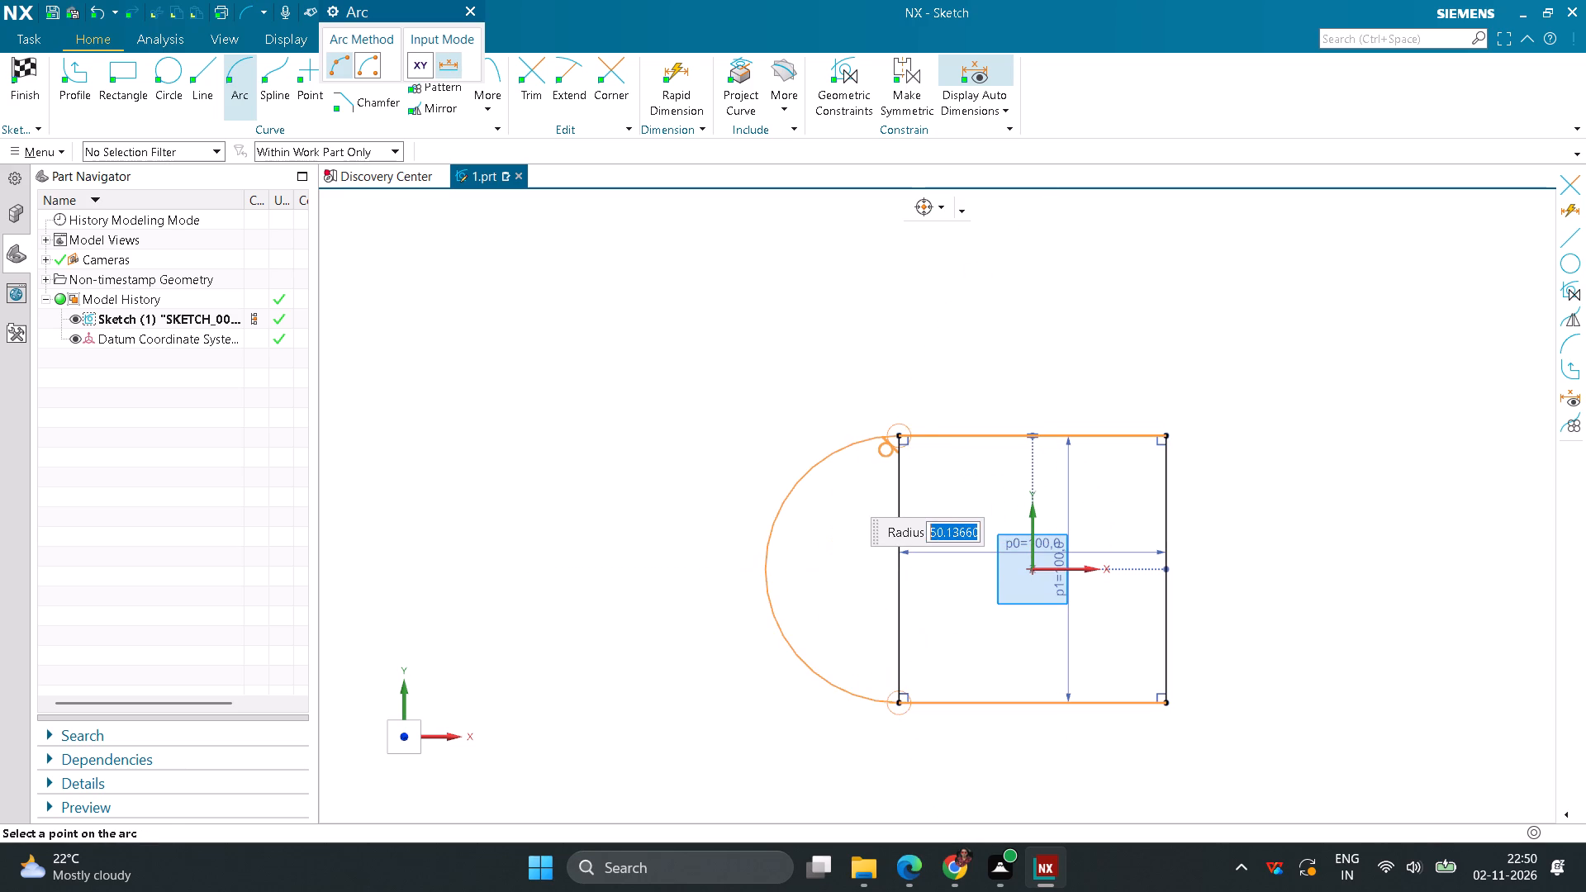
left_click(813, 459)
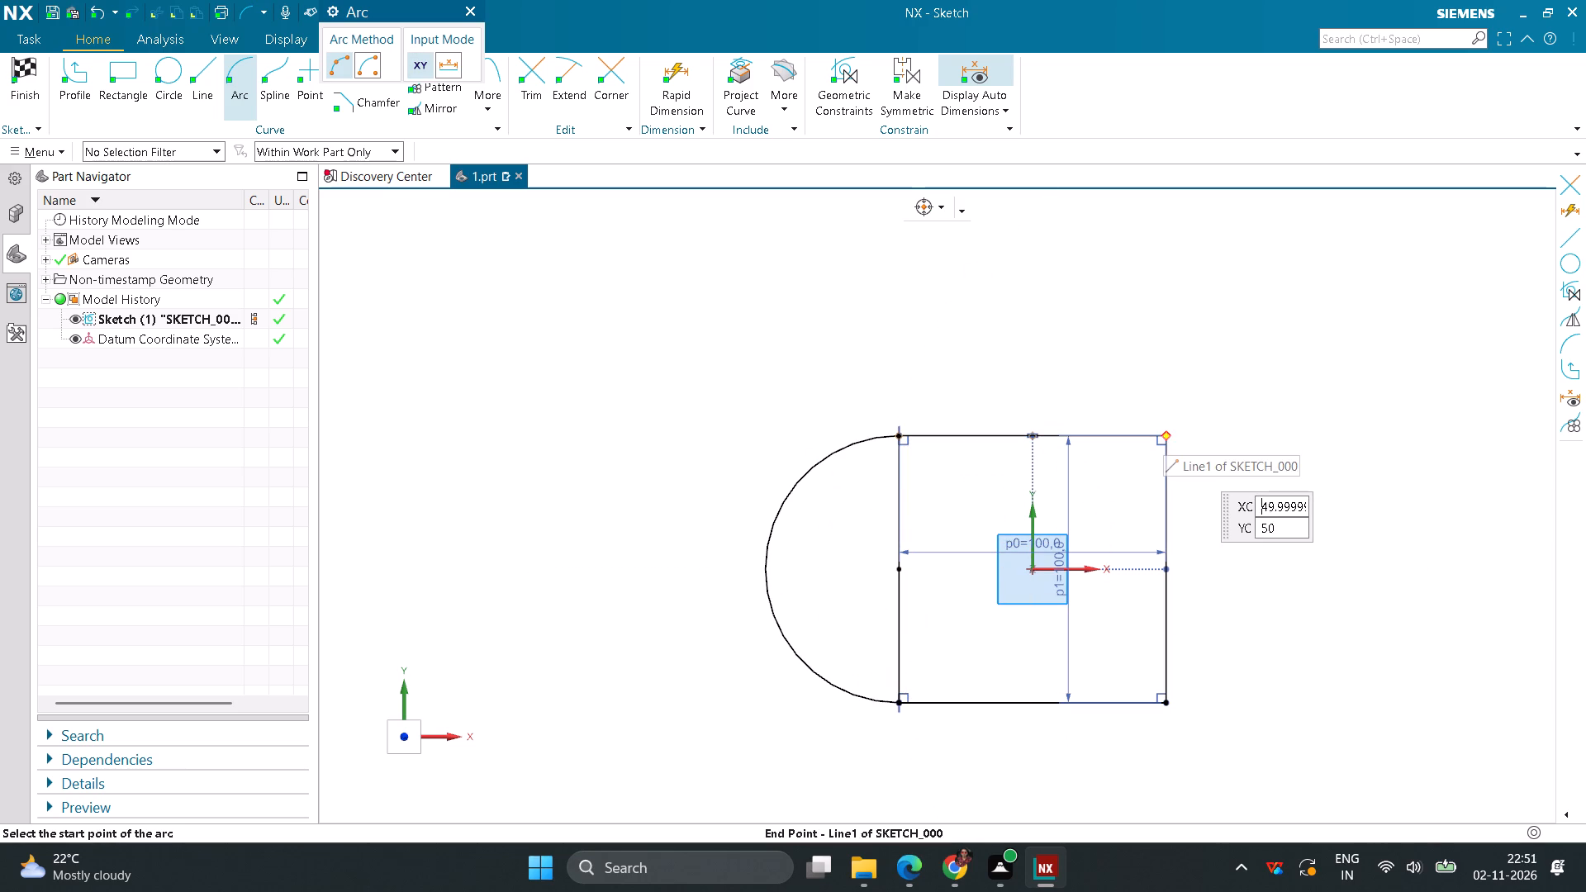
left_click(1163, 434)
left_click(1171, 705)
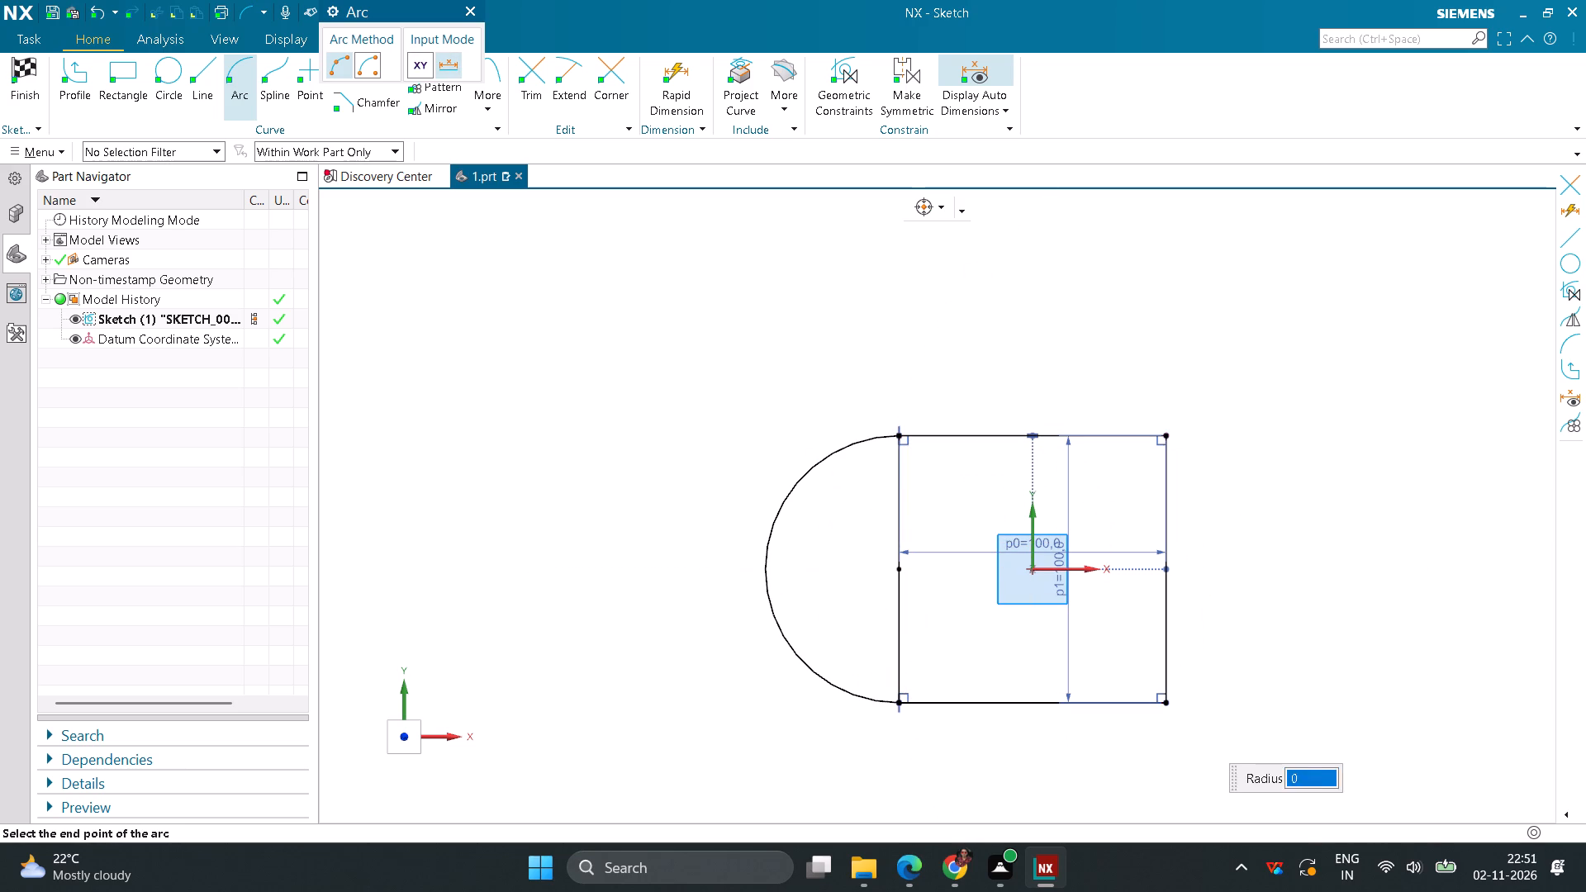
left_click(1262, 628)
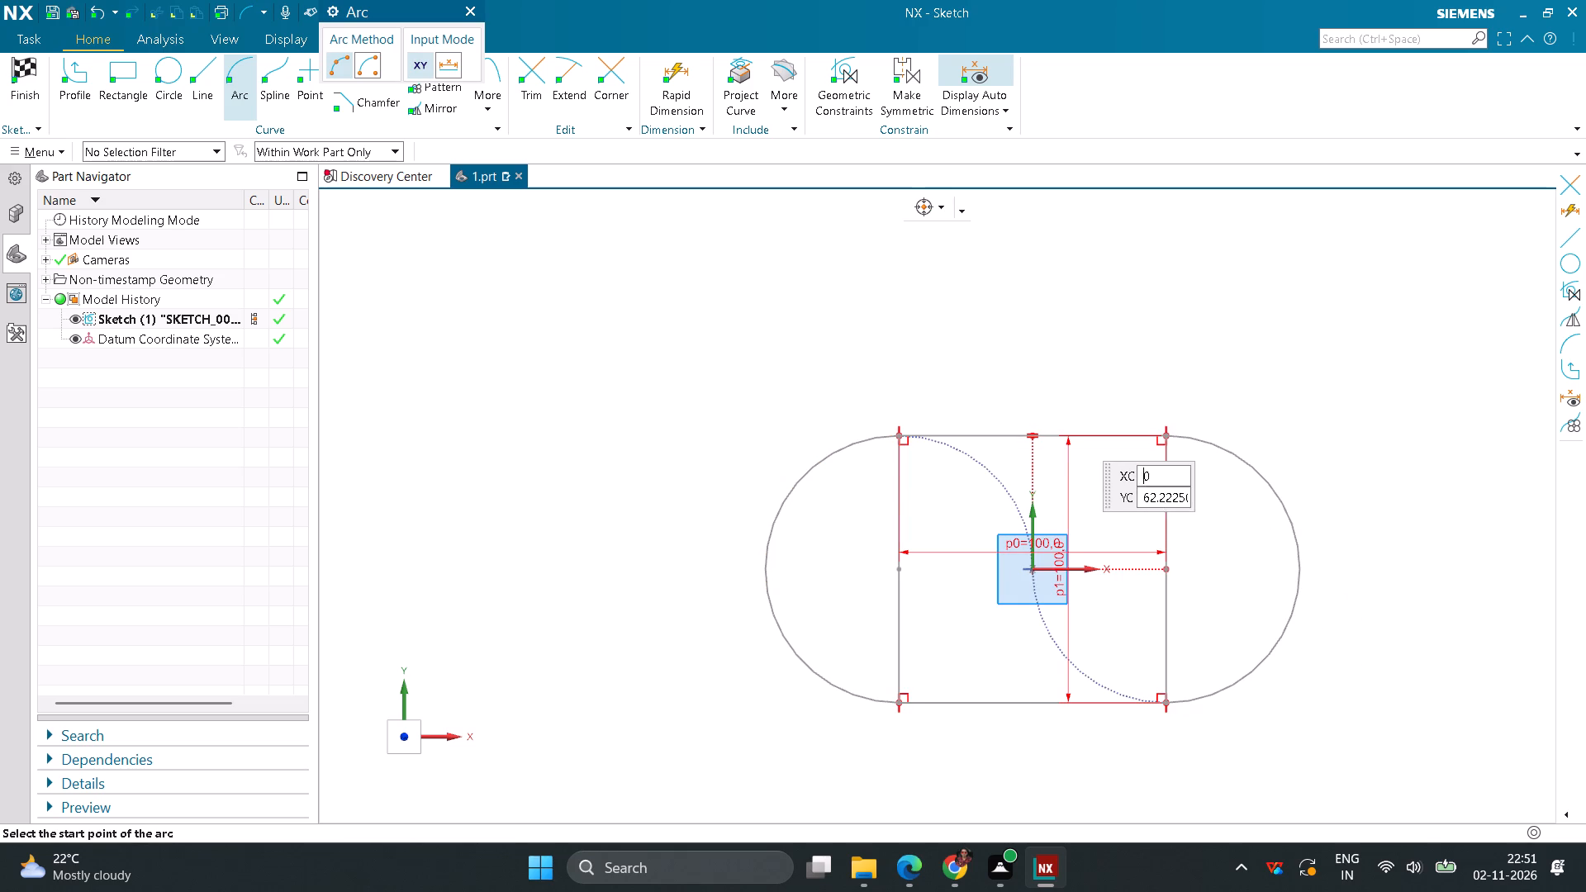
Trim away the square's two vertical sides to leave a closed slot-shaped outline.
left_click(540, 83)
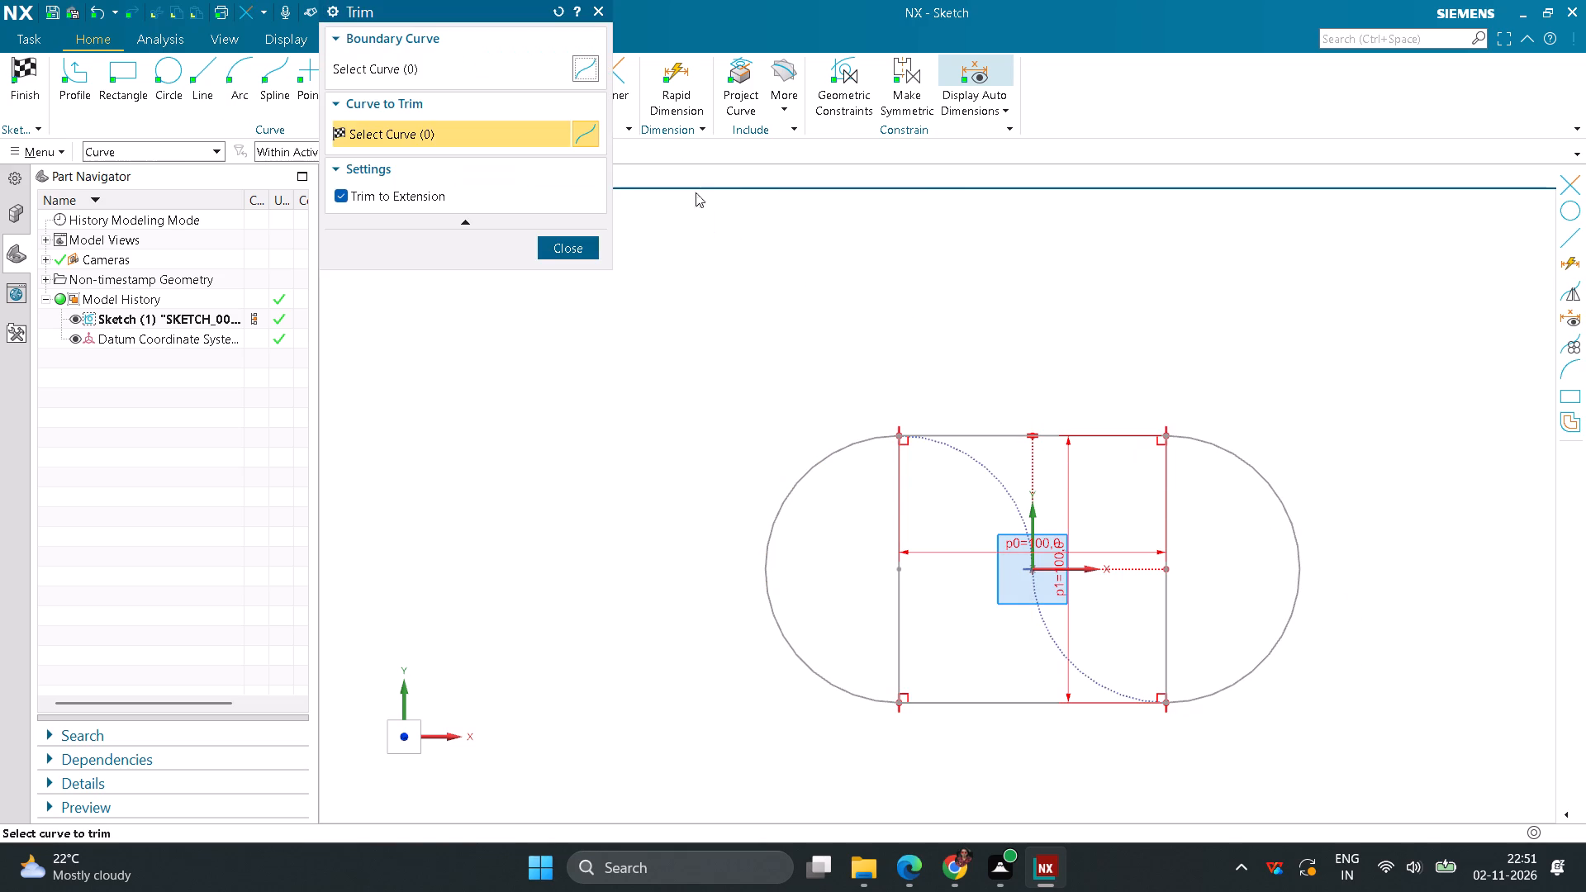
left_click(901, 490)
left_click(1167, 524)
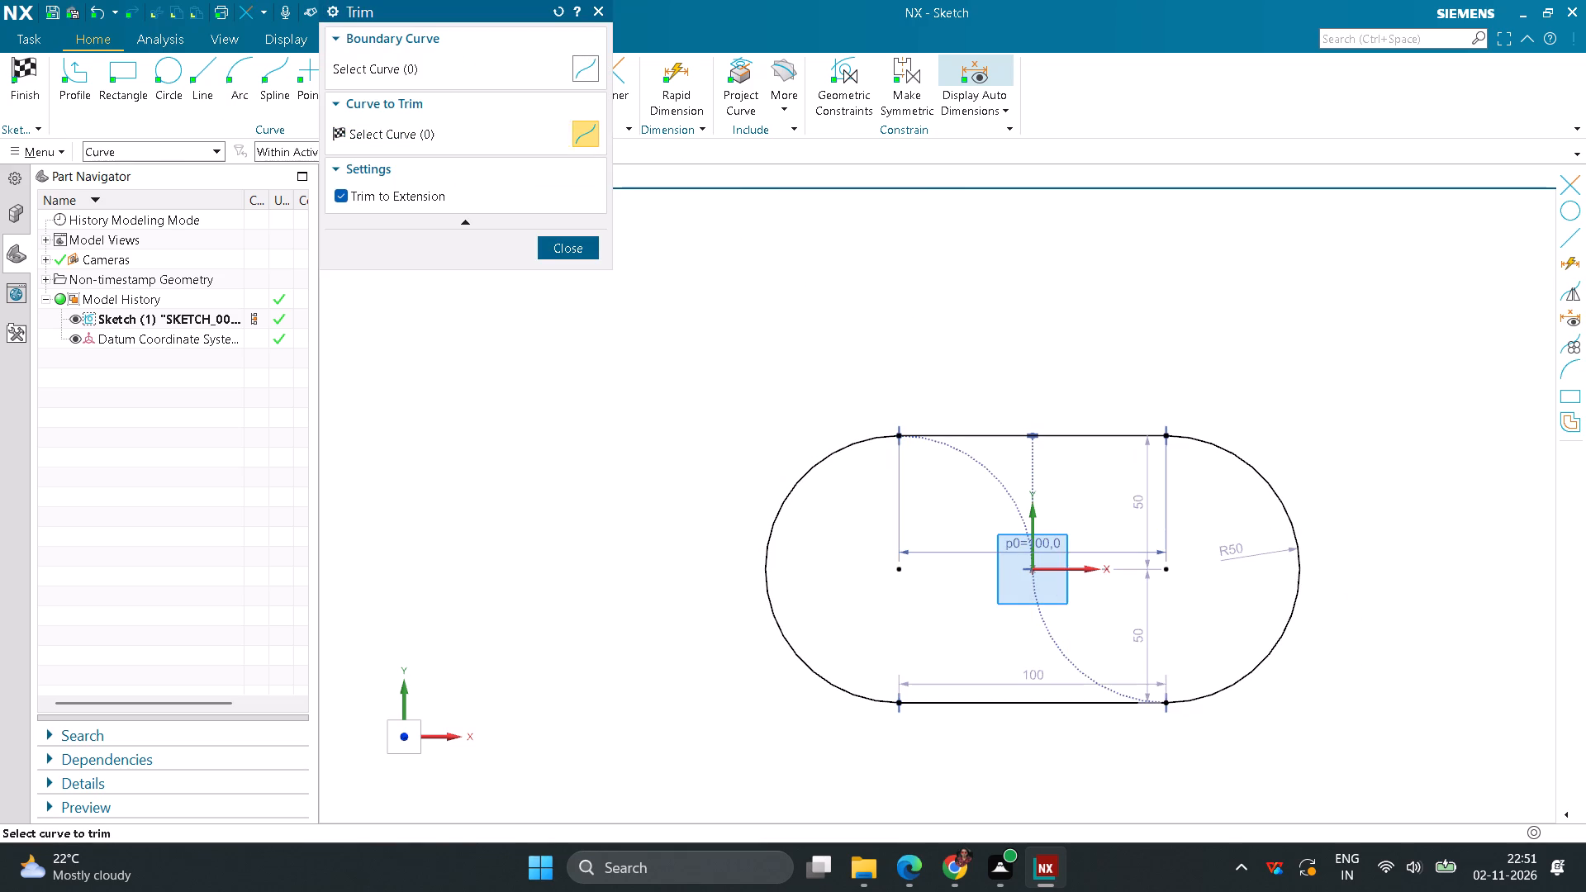
left_click(582, 249)
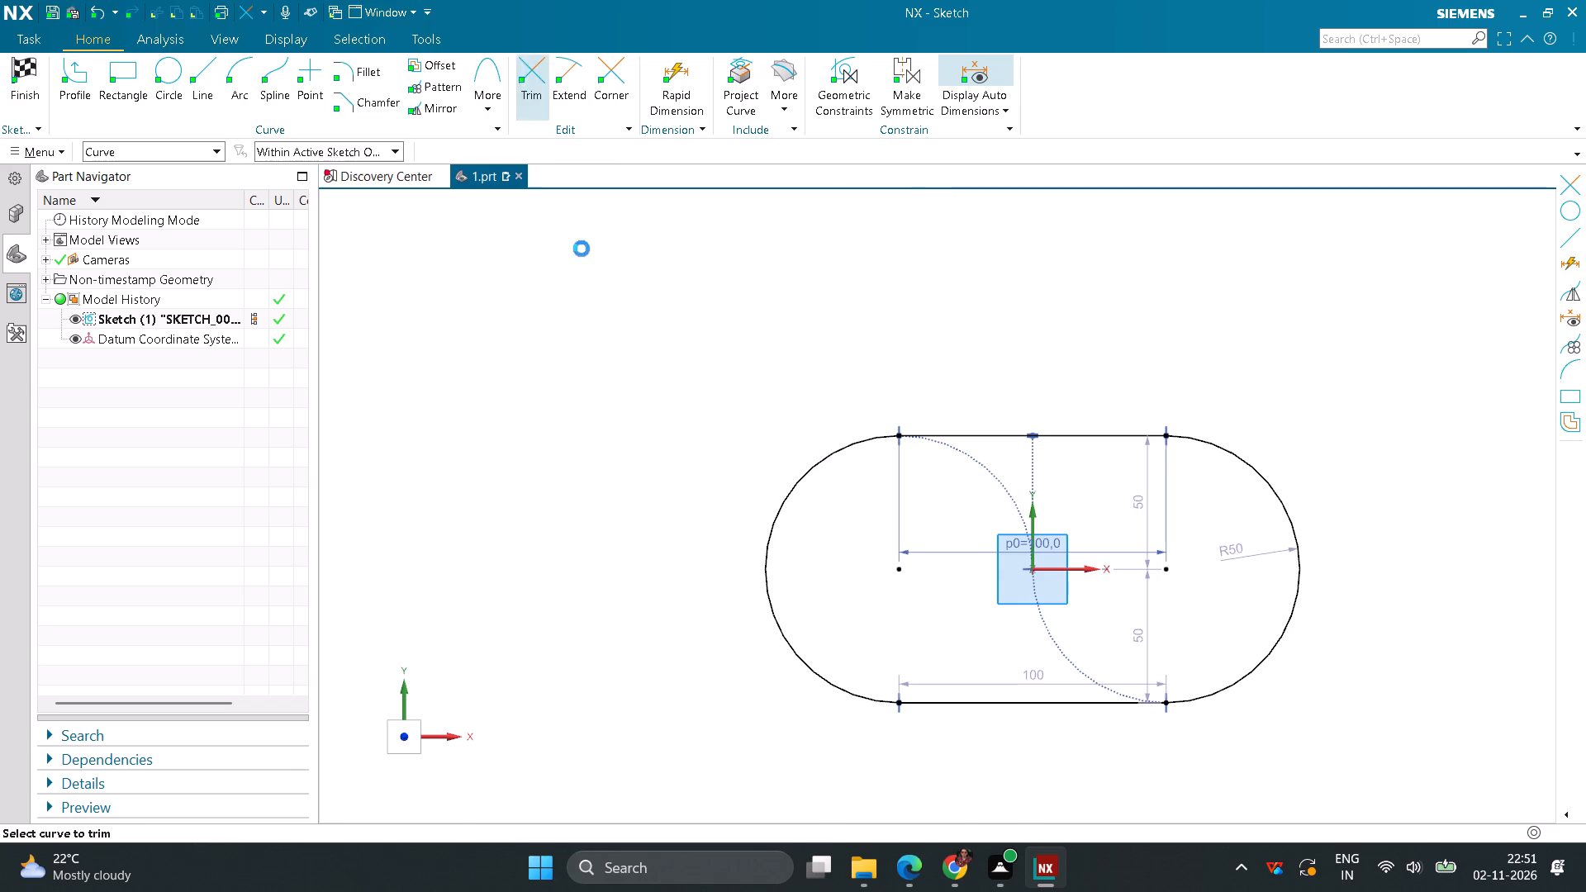
Make the right arc's radius a driving dimension of 50 mm.
scroll(674, 401, "down", 2)
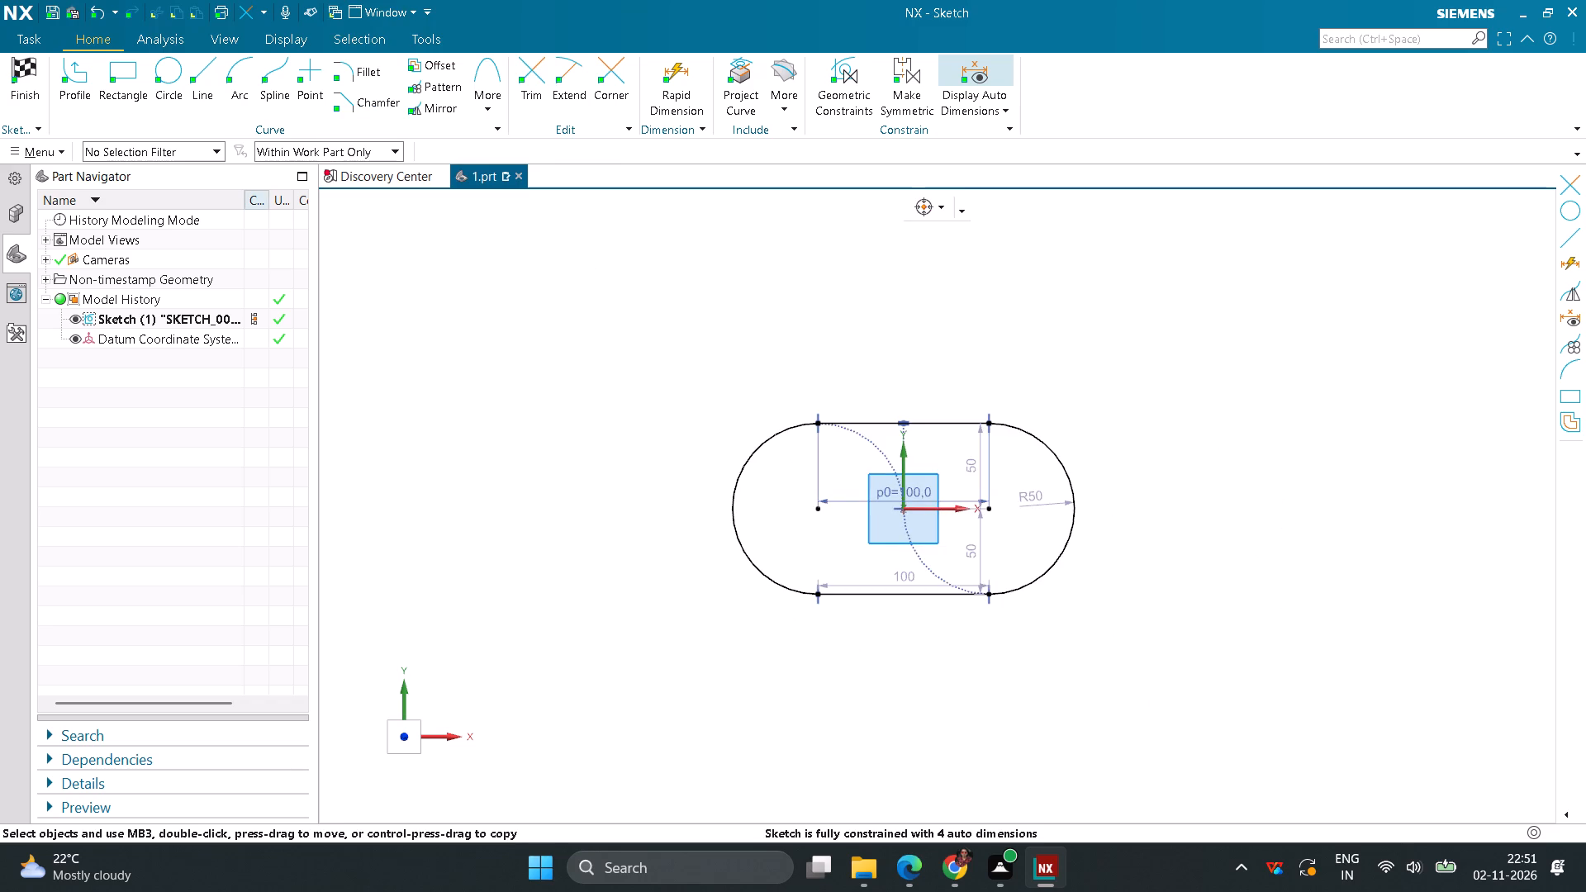
double_click(1030, 494)
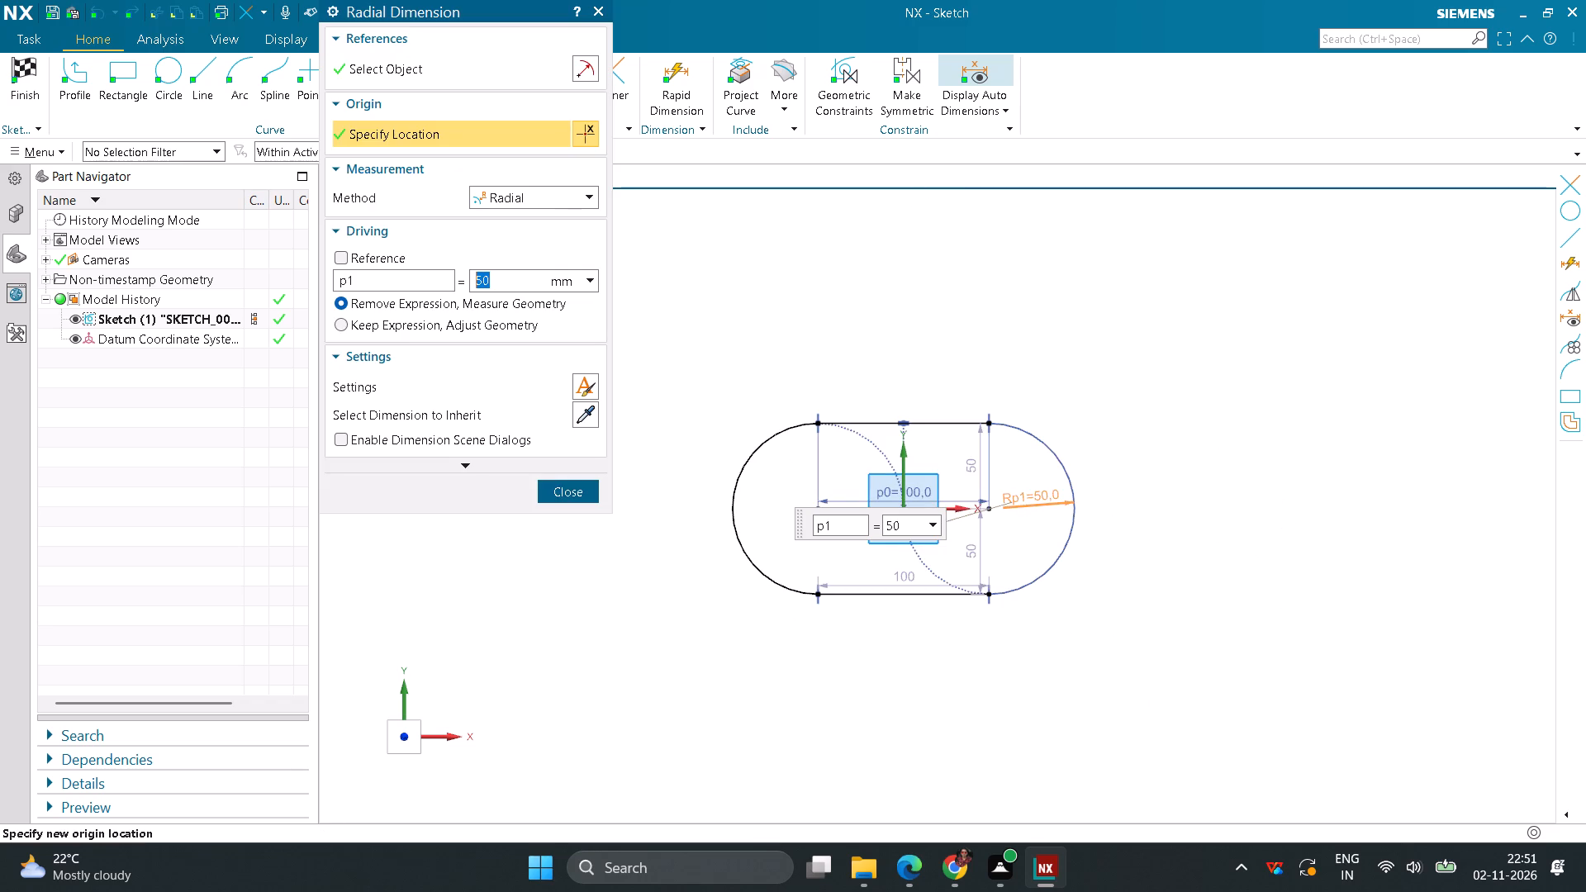
key("Return")
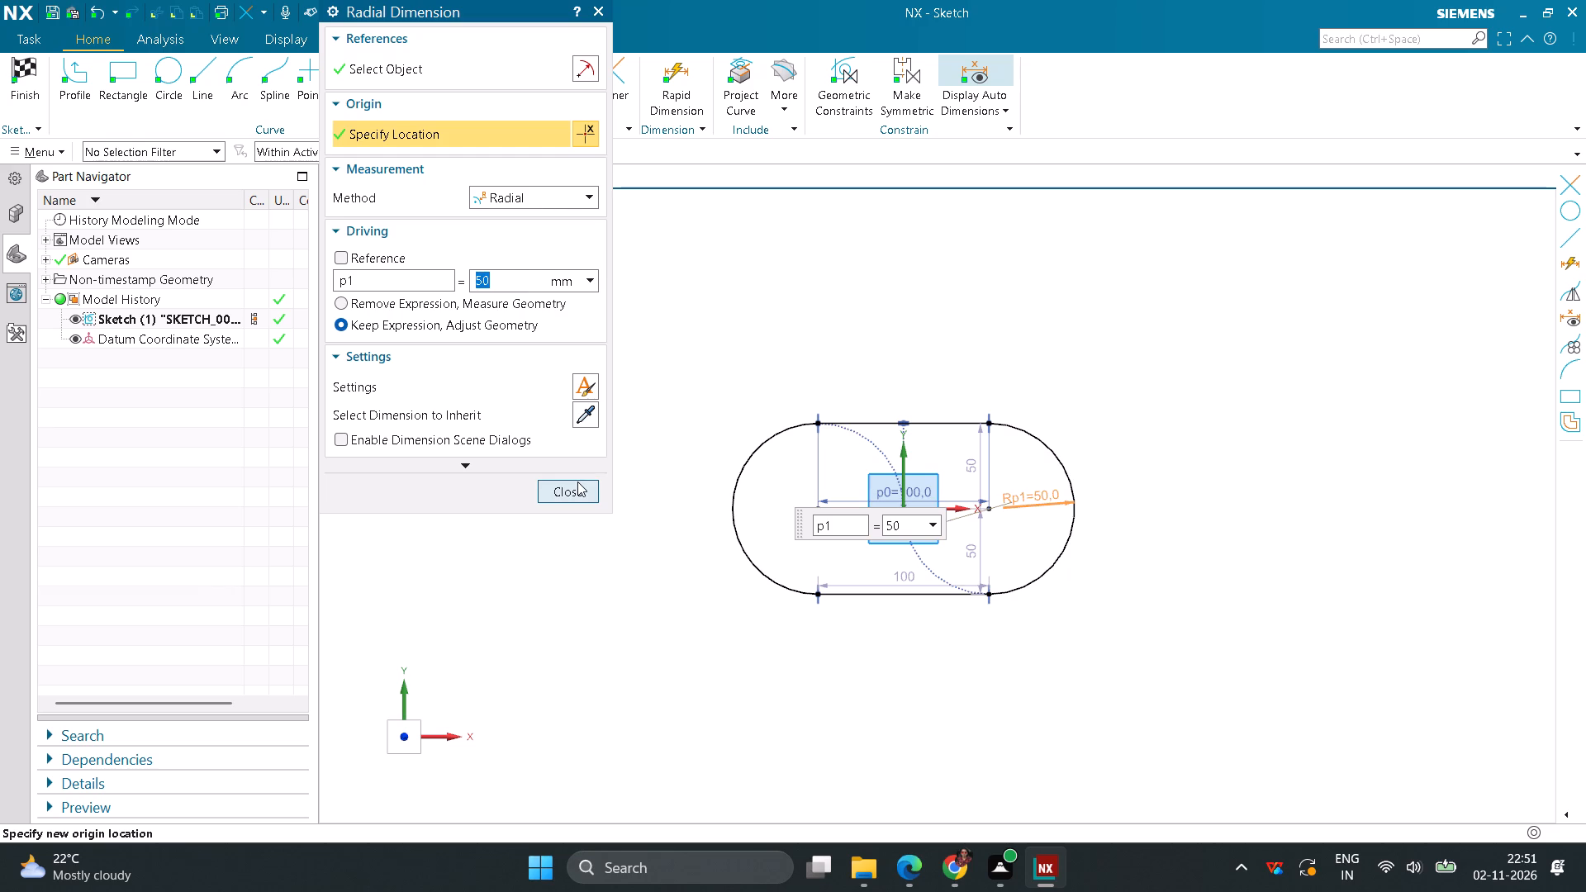
left_click(586, 490)
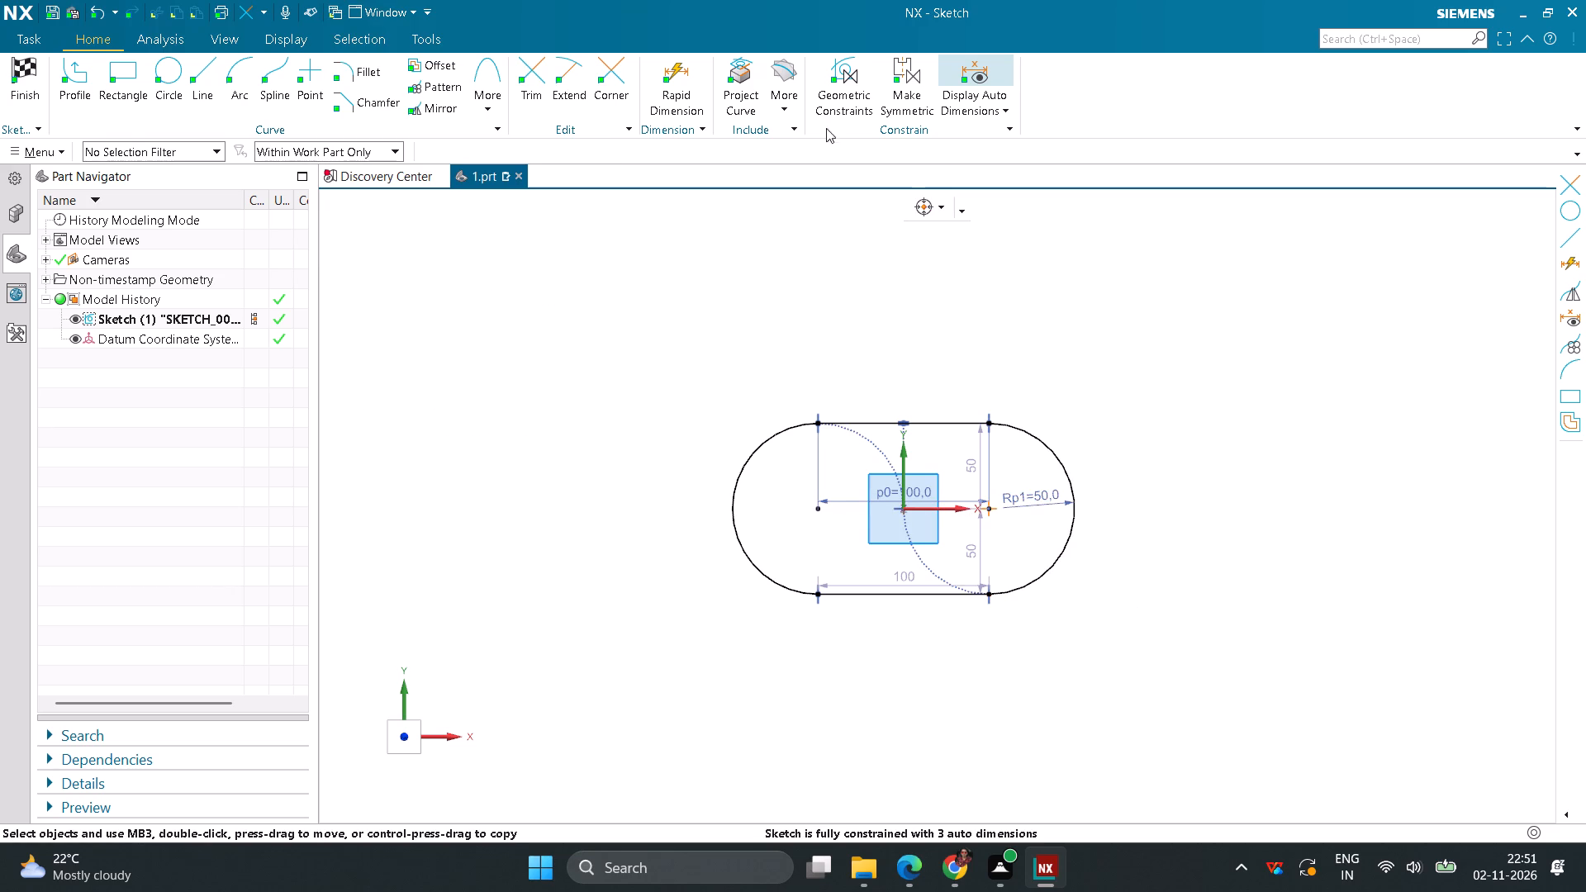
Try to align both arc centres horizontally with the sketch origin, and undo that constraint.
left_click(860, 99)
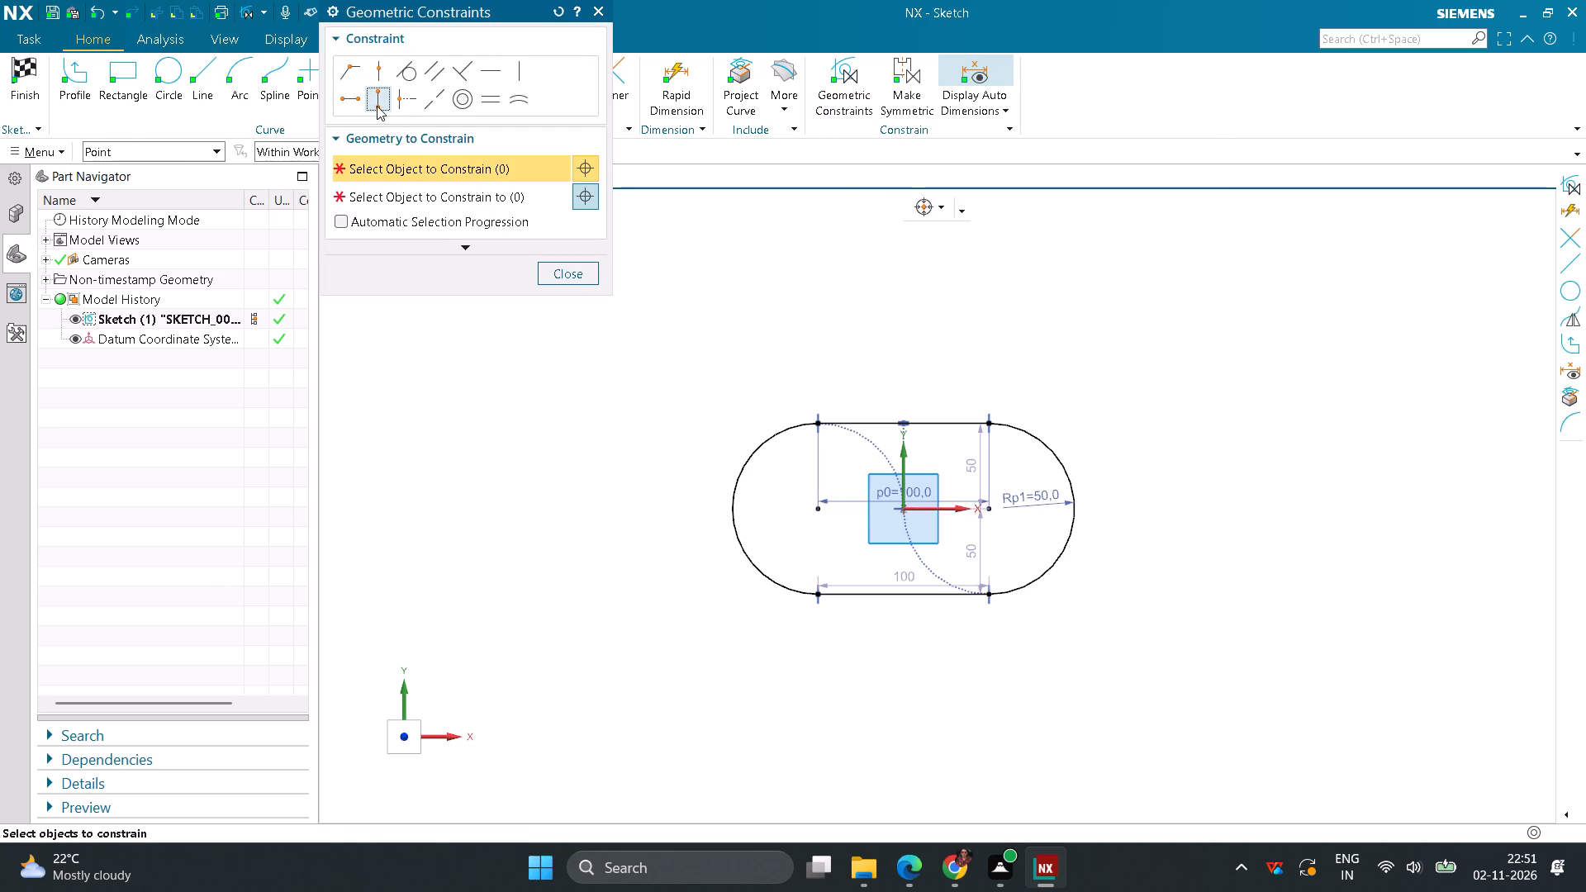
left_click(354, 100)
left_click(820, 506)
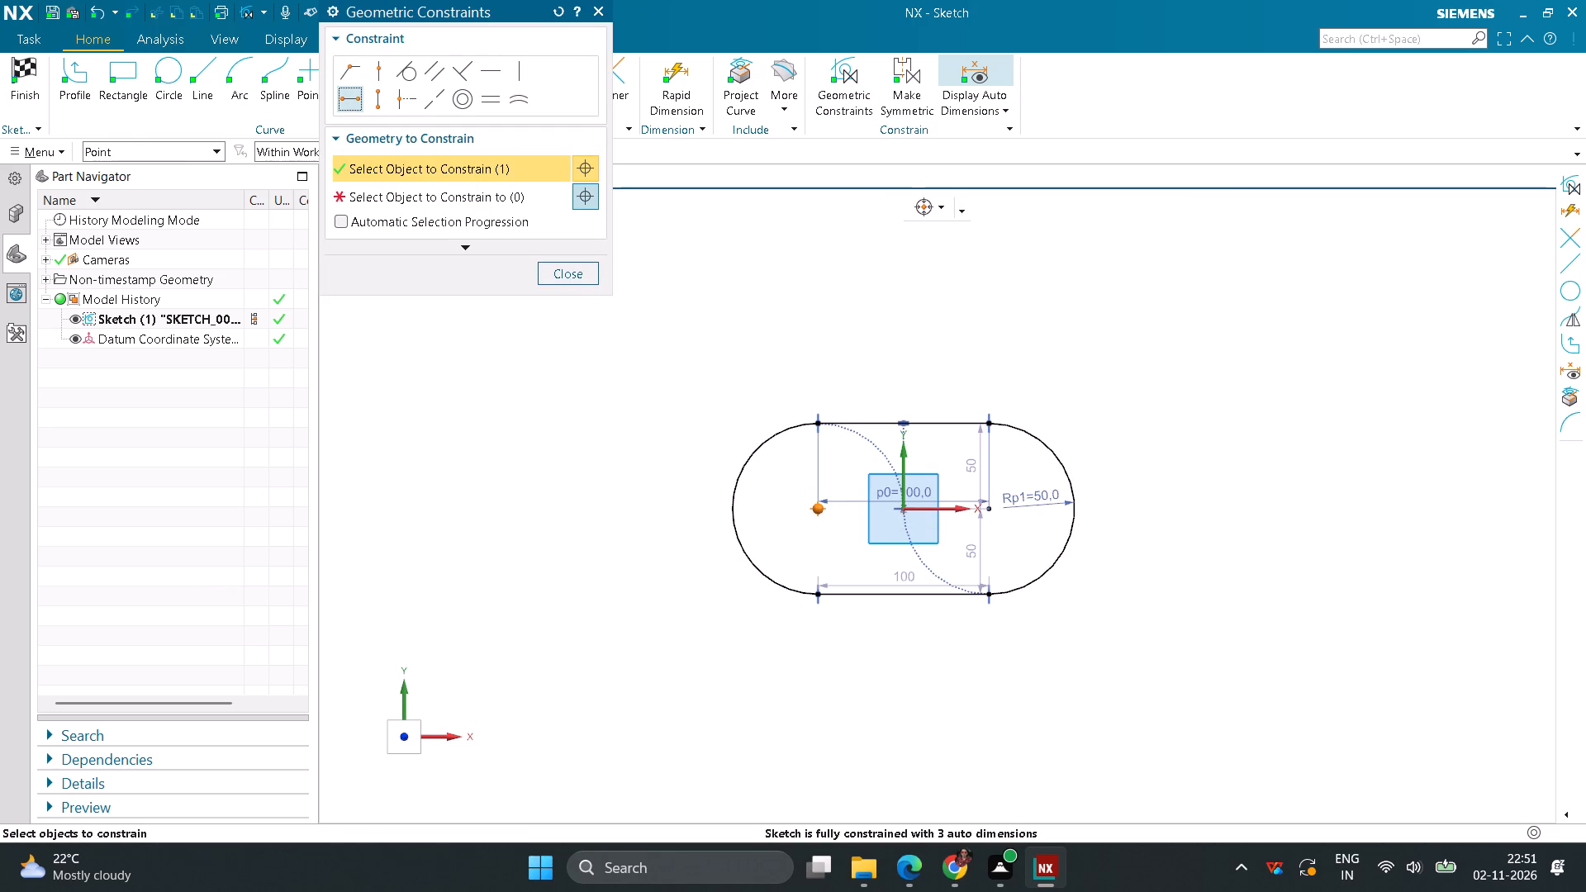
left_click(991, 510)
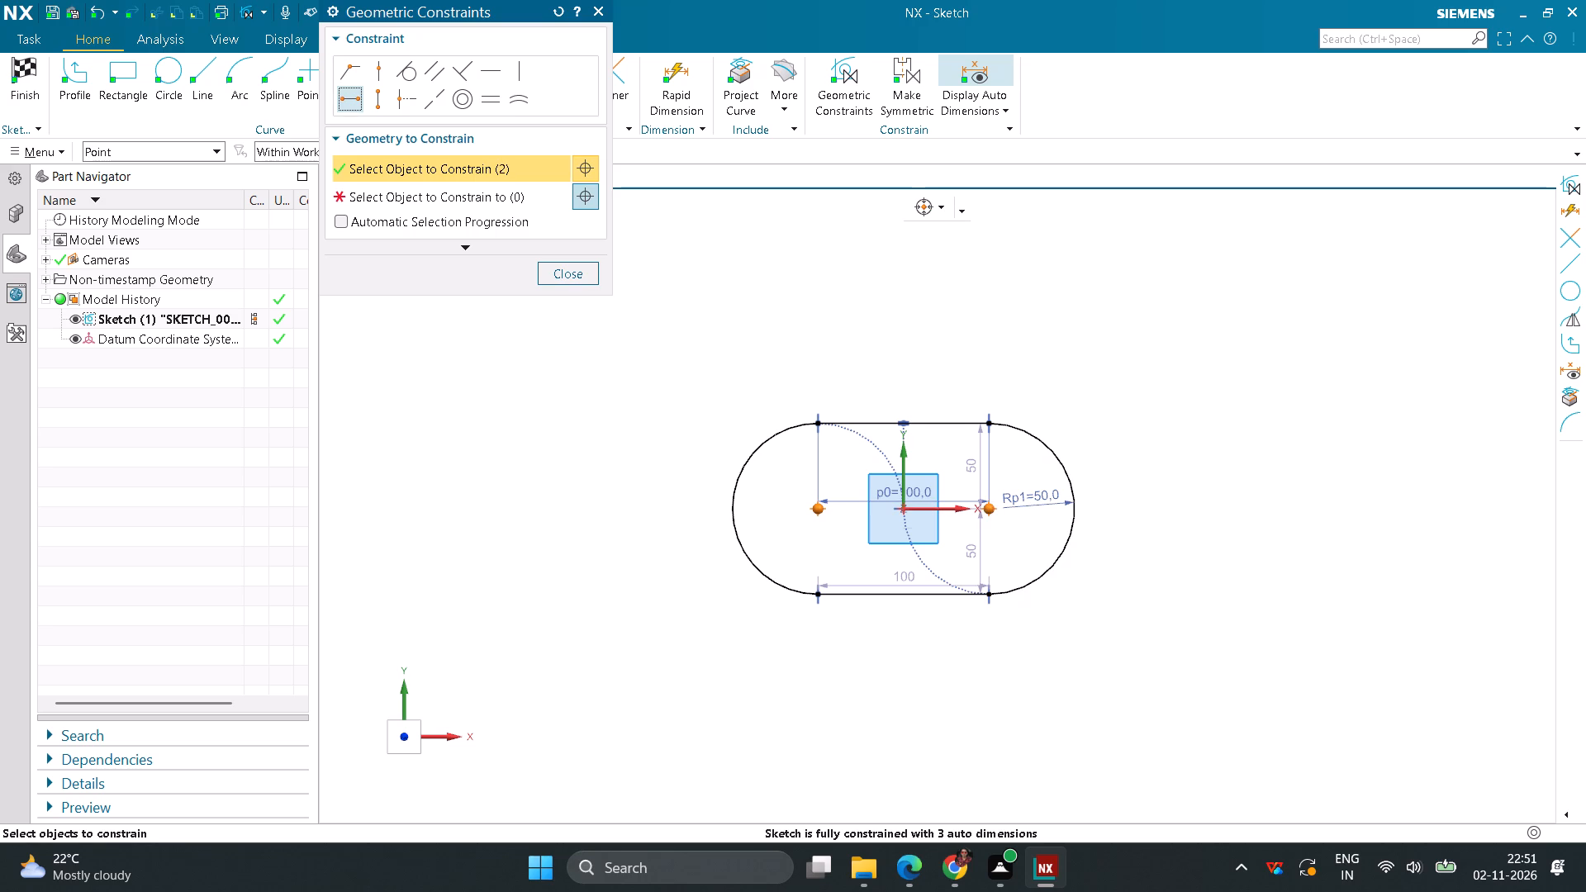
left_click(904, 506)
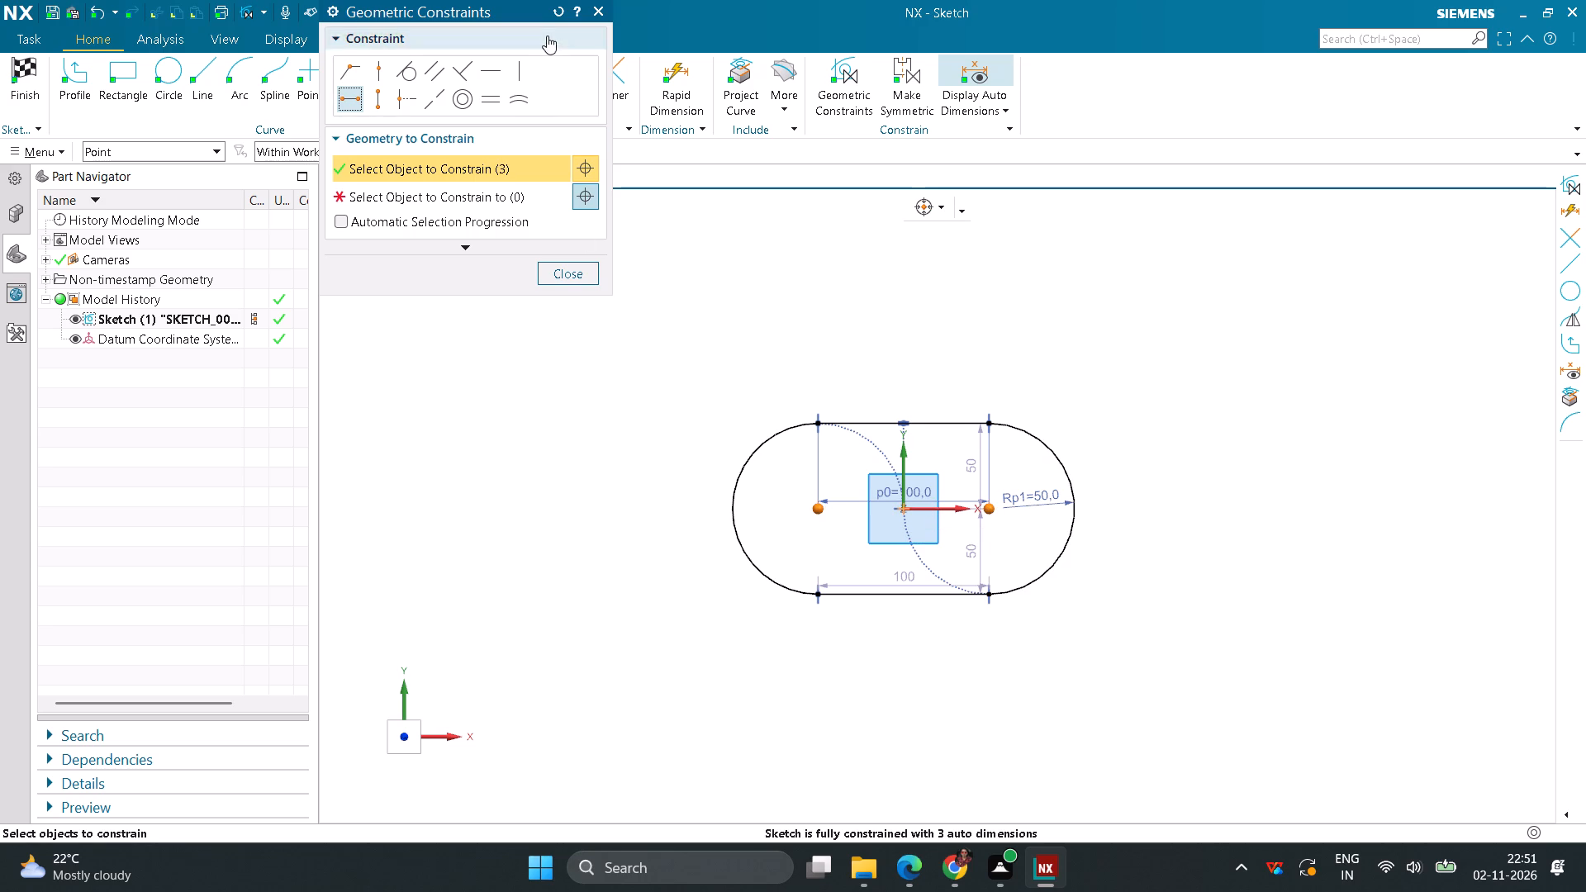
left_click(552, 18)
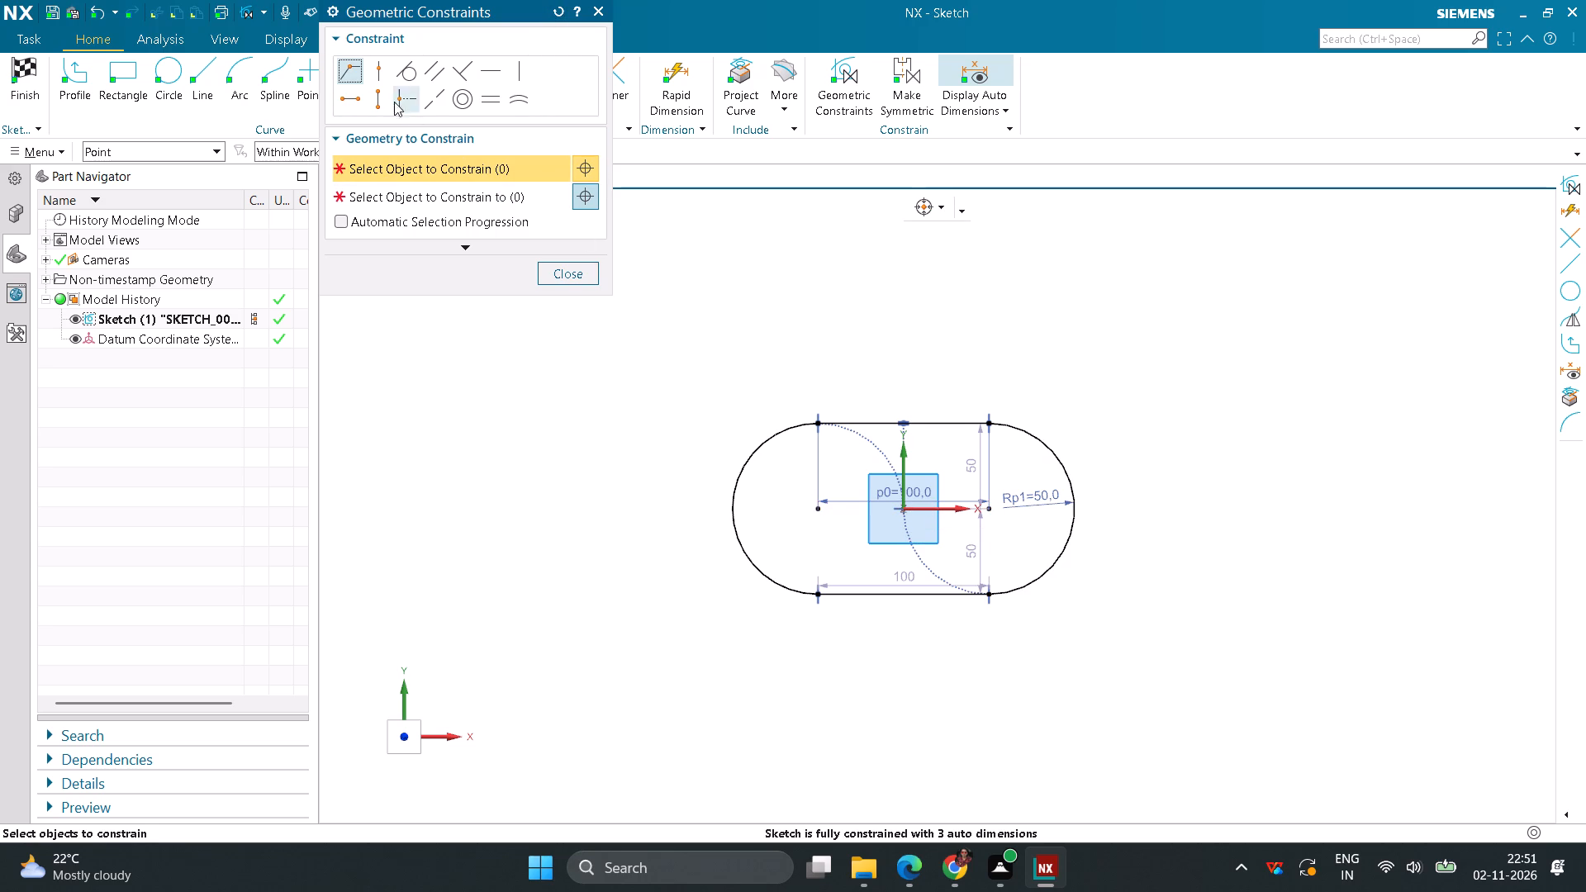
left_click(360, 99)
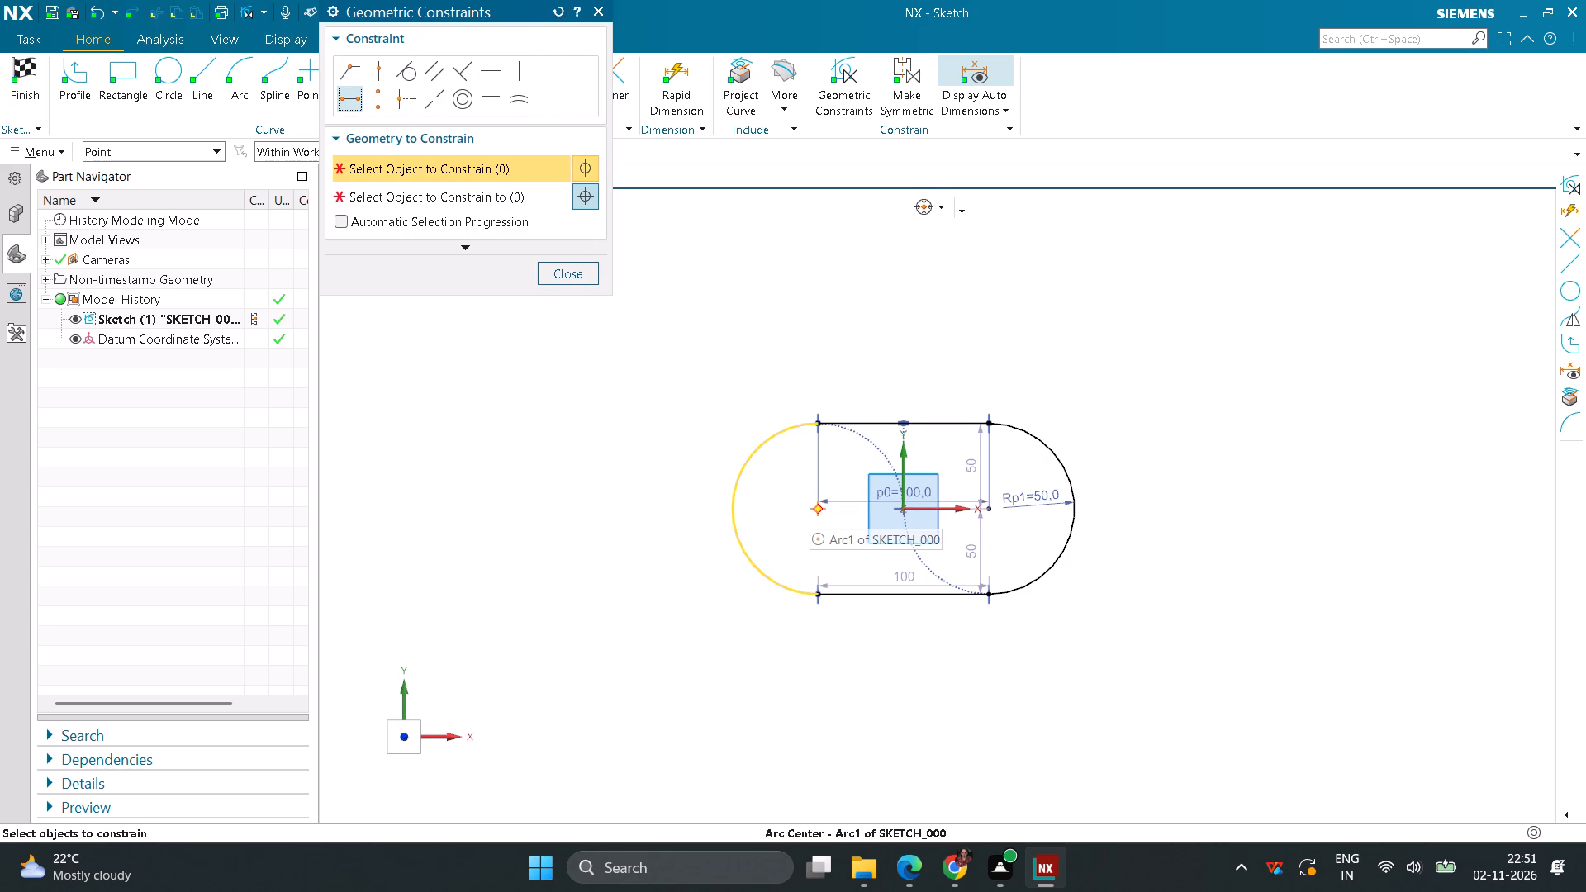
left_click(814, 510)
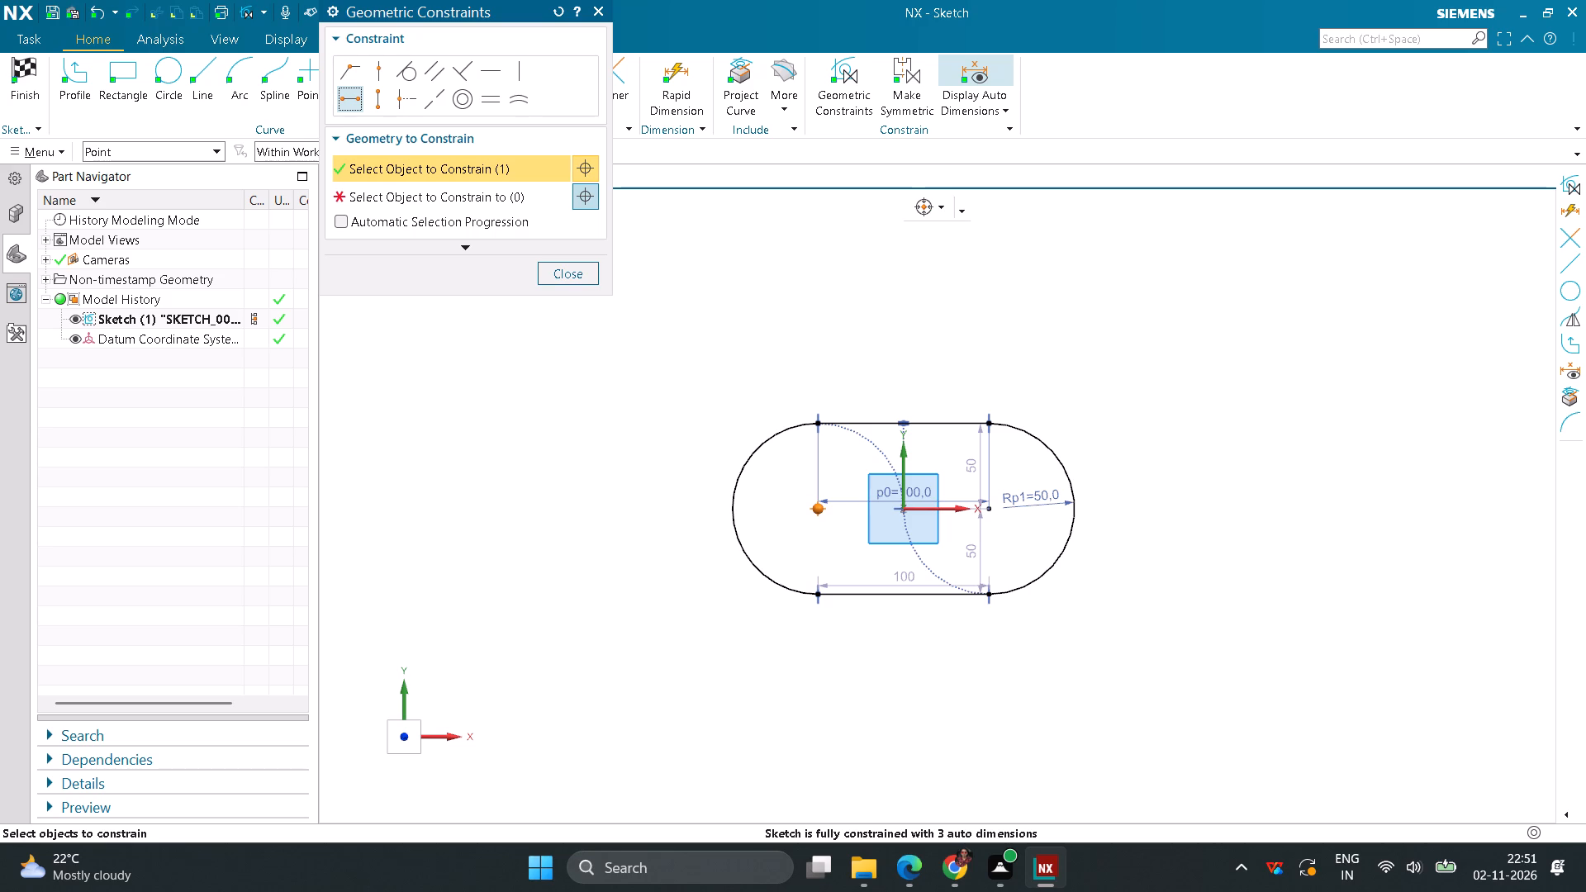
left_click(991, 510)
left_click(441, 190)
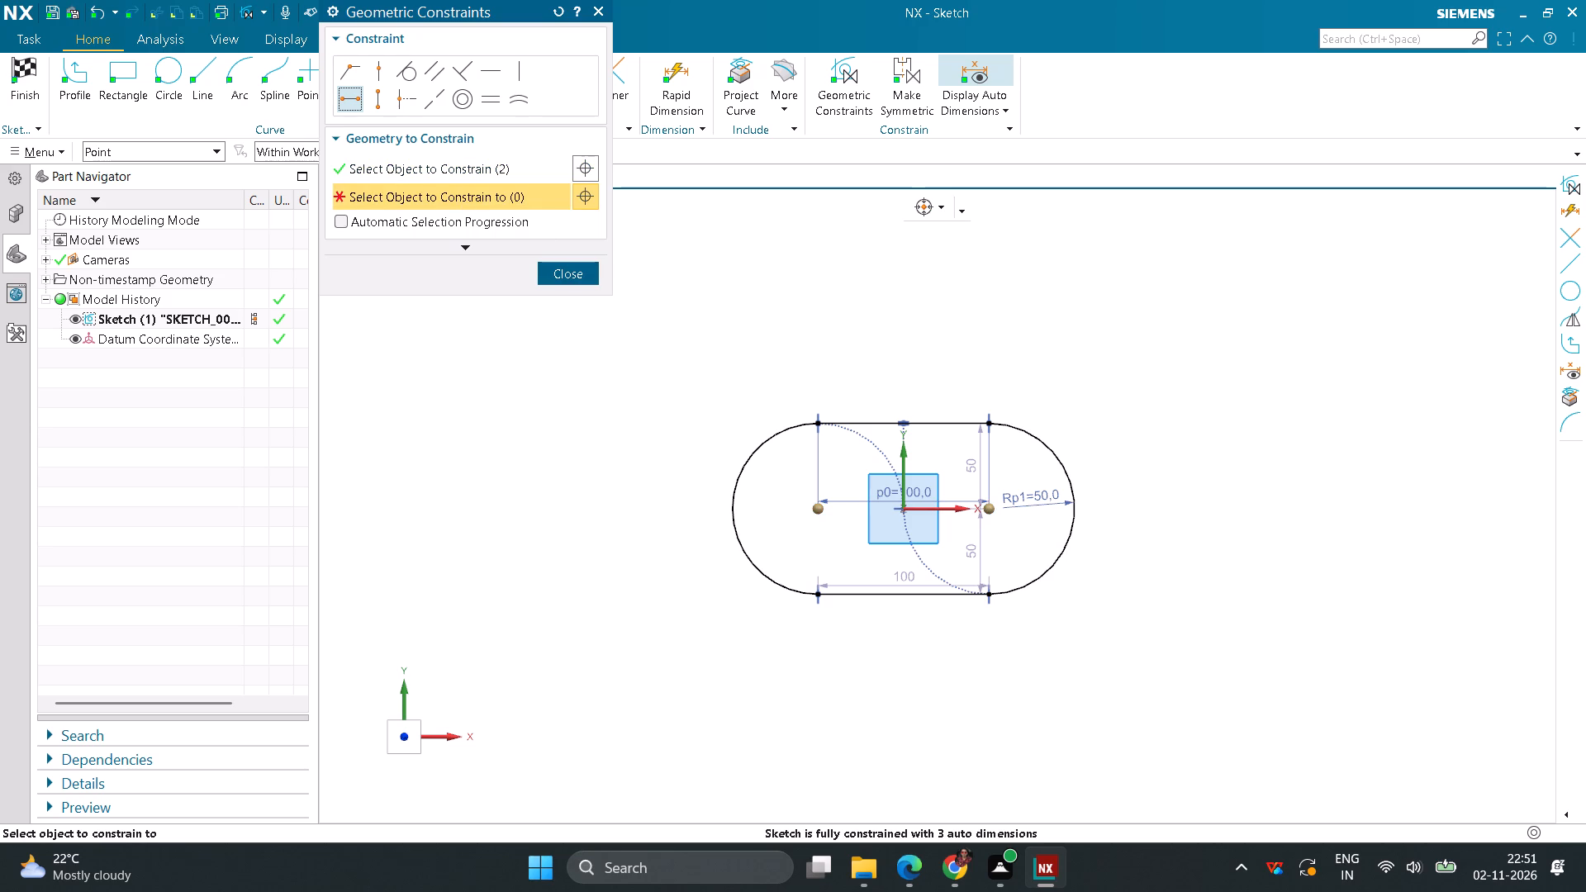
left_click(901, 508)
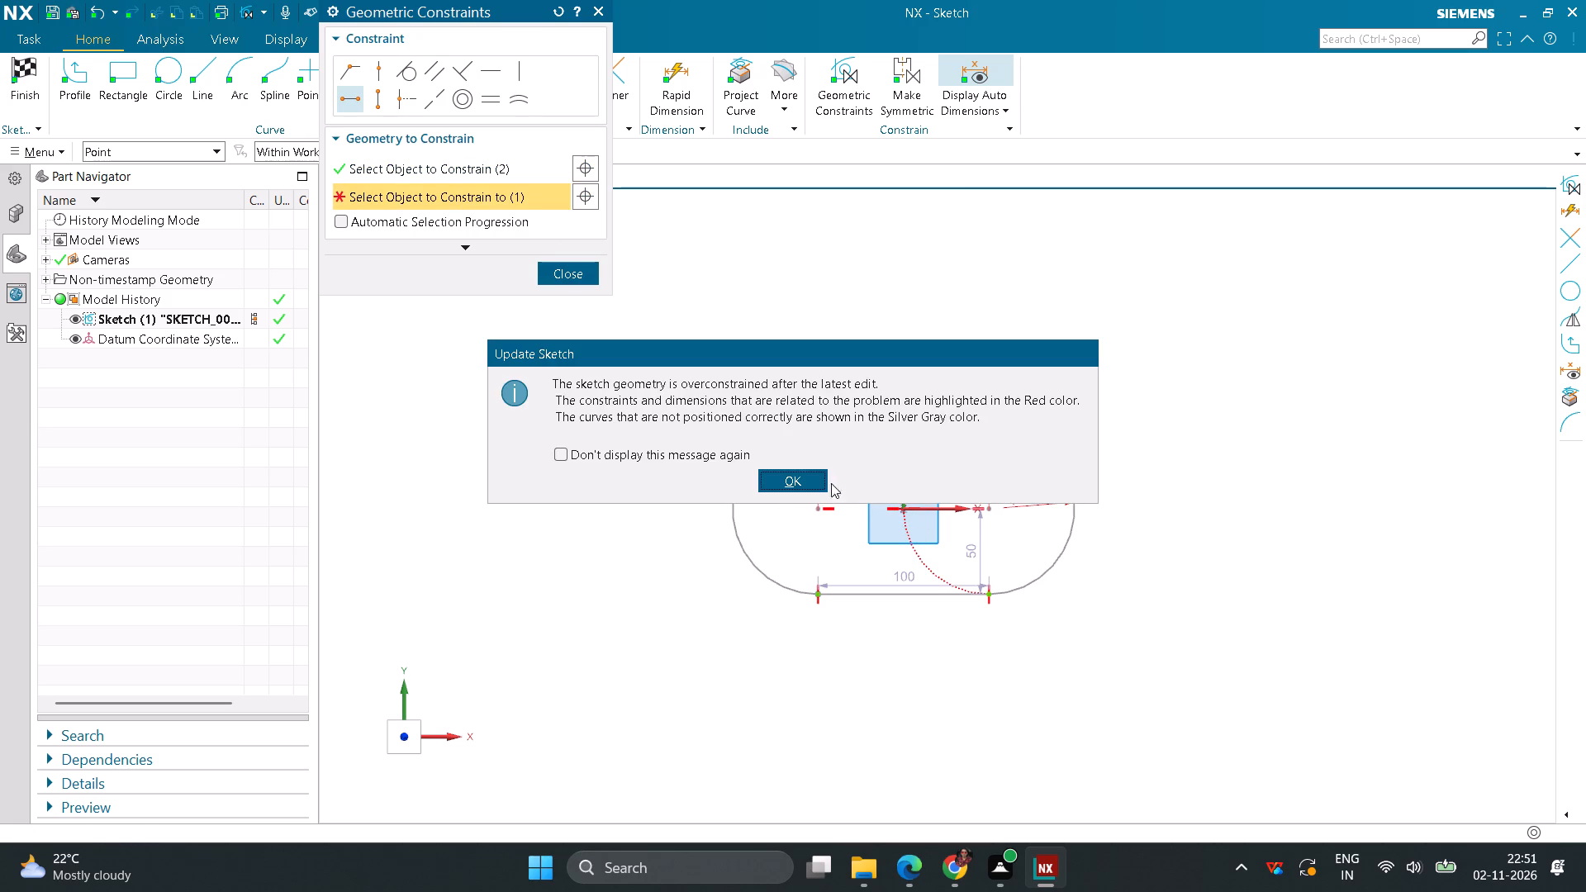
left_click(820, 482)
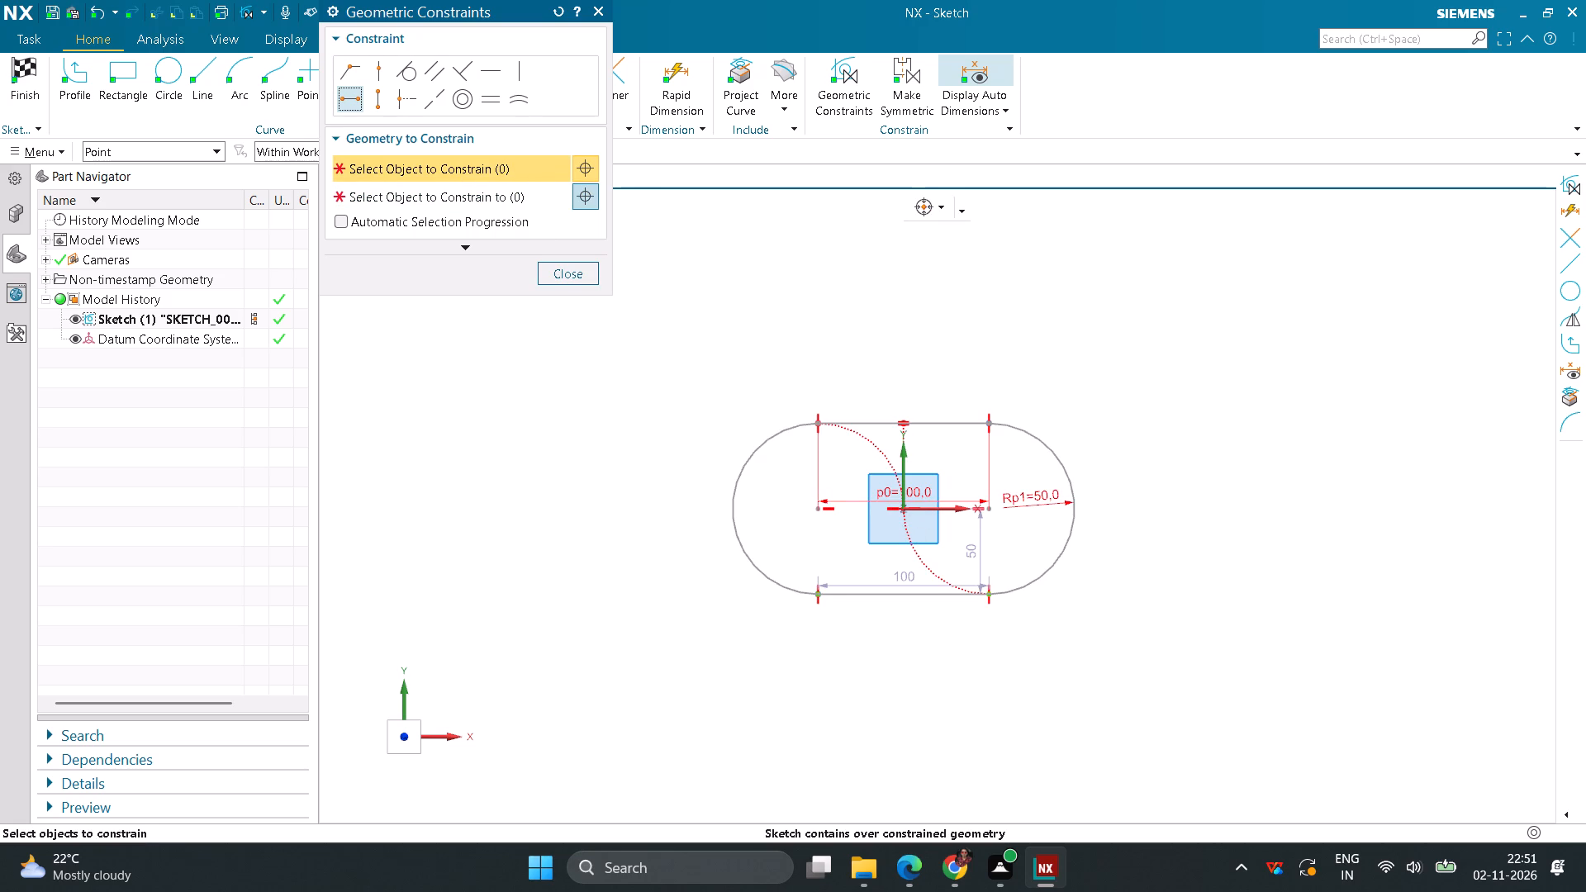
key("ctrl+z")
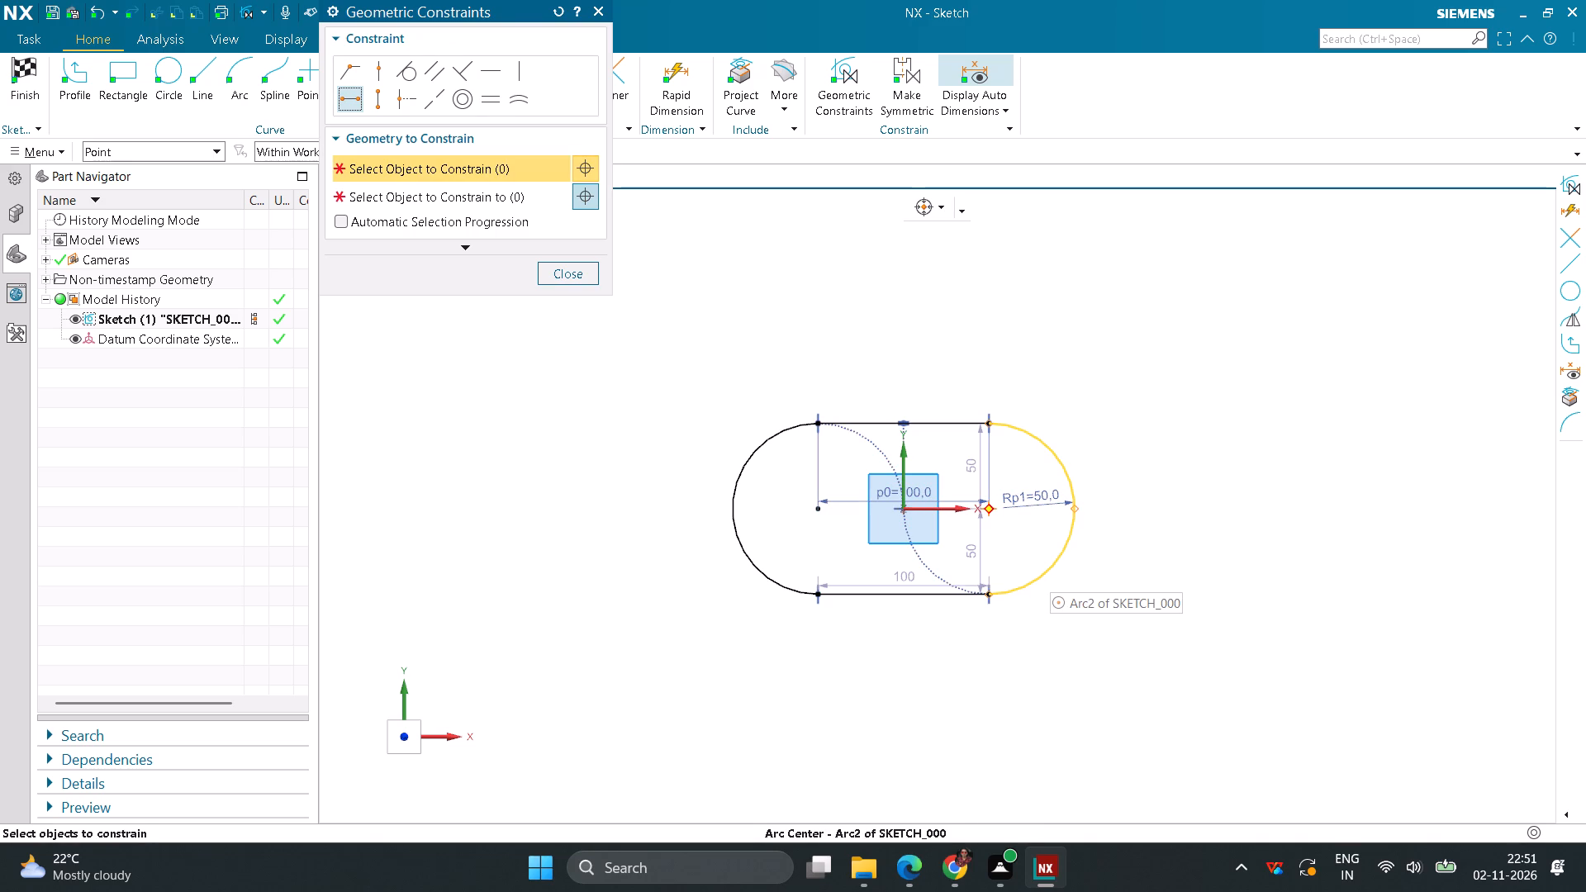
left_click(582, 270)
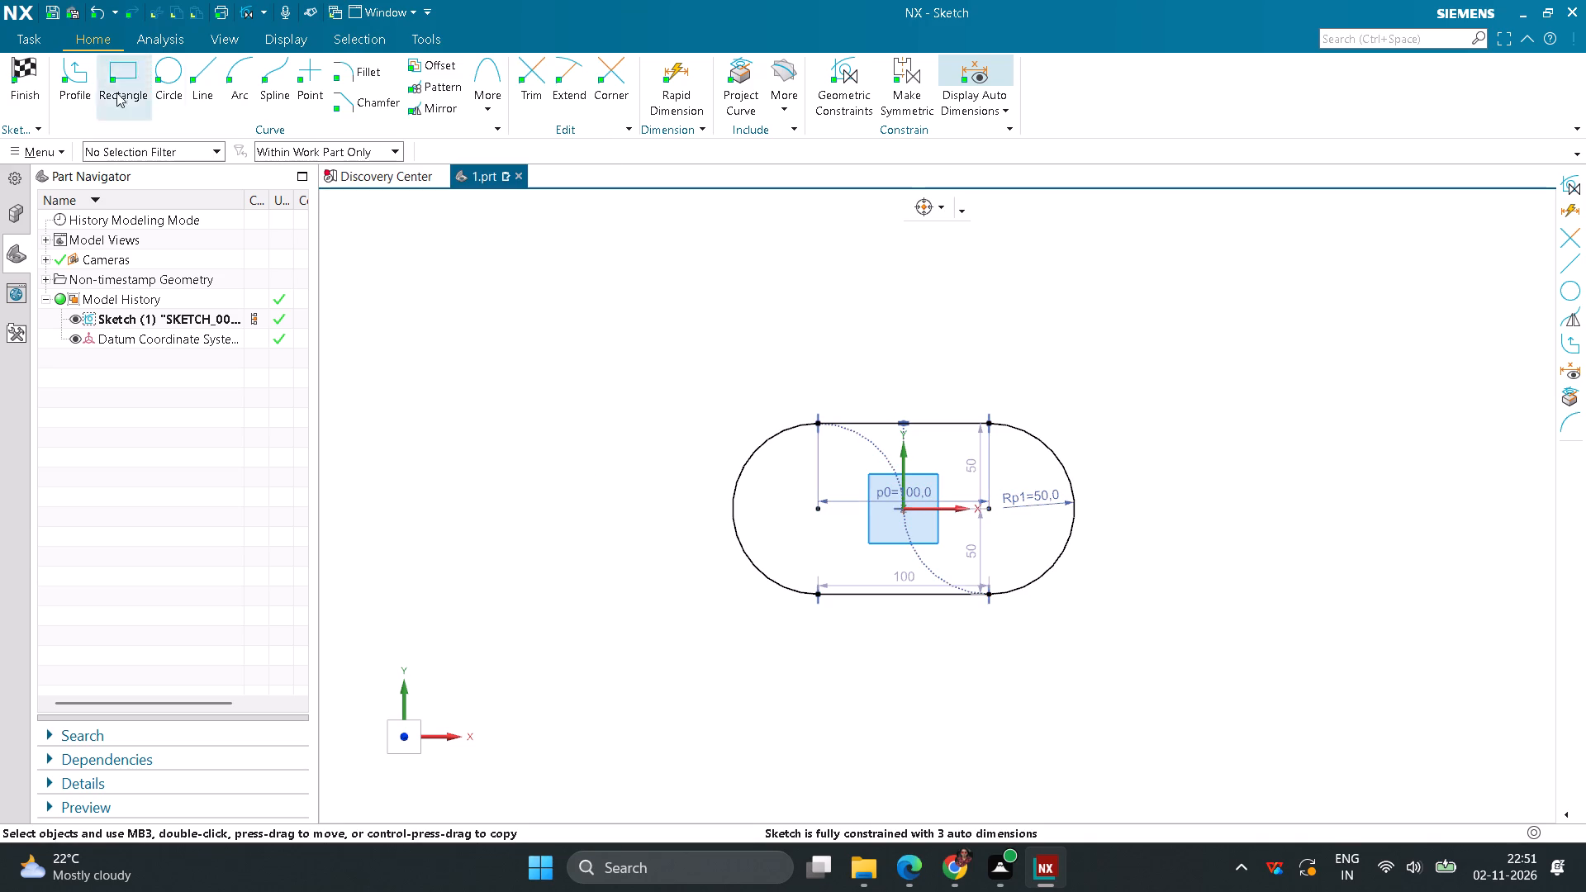
Finish the slot sketch and extrude its profile 15 mm in the reversed direction, below the sketch plane.
left_click(30, 67)
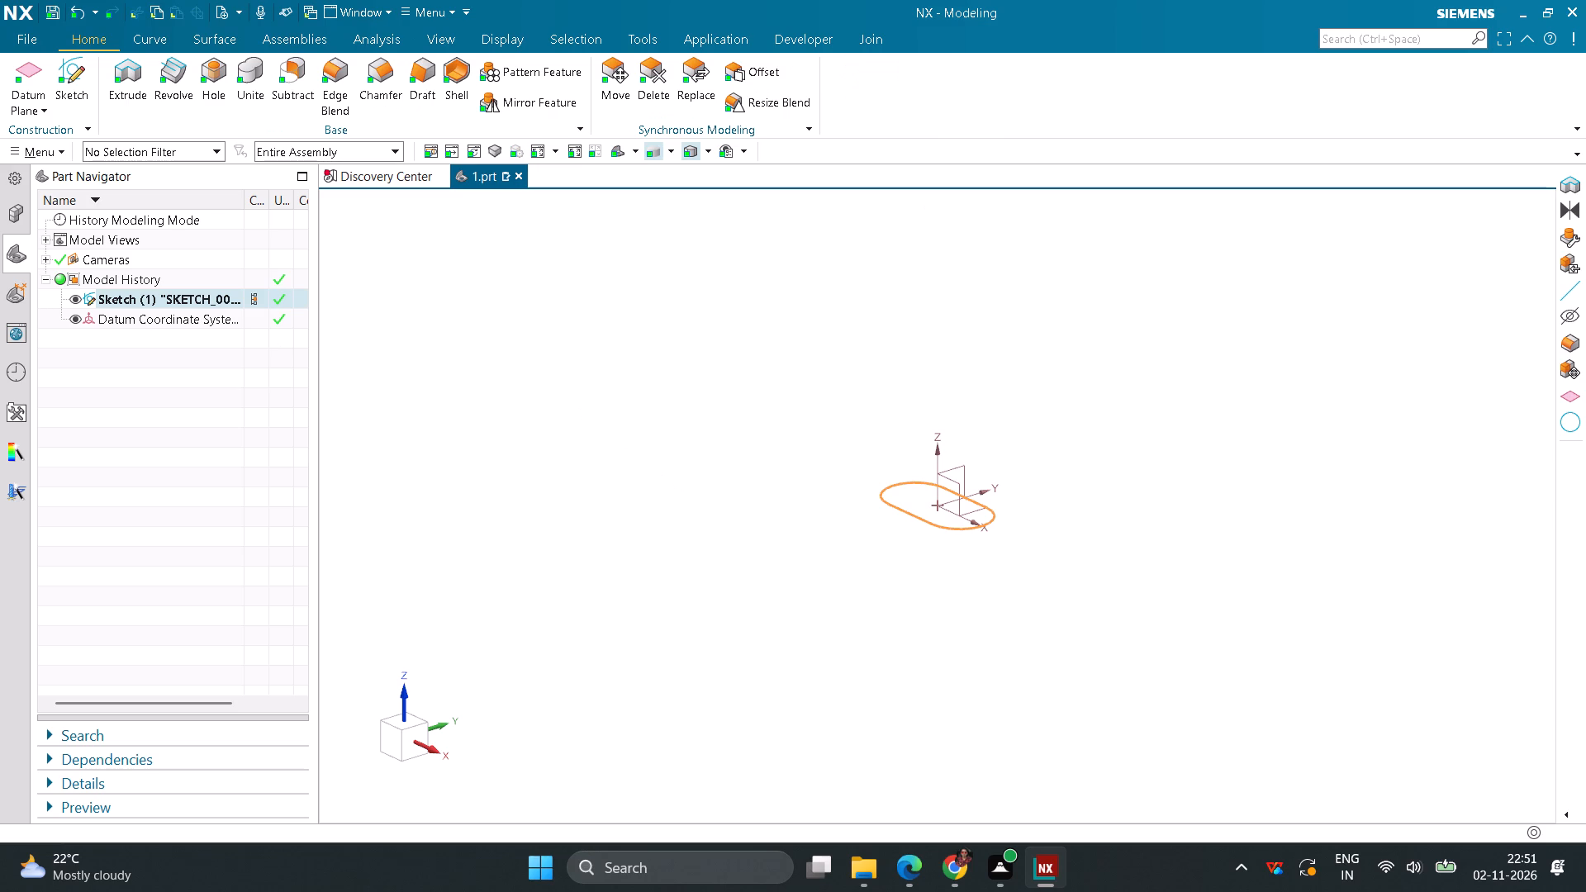
left_click(115, 70)
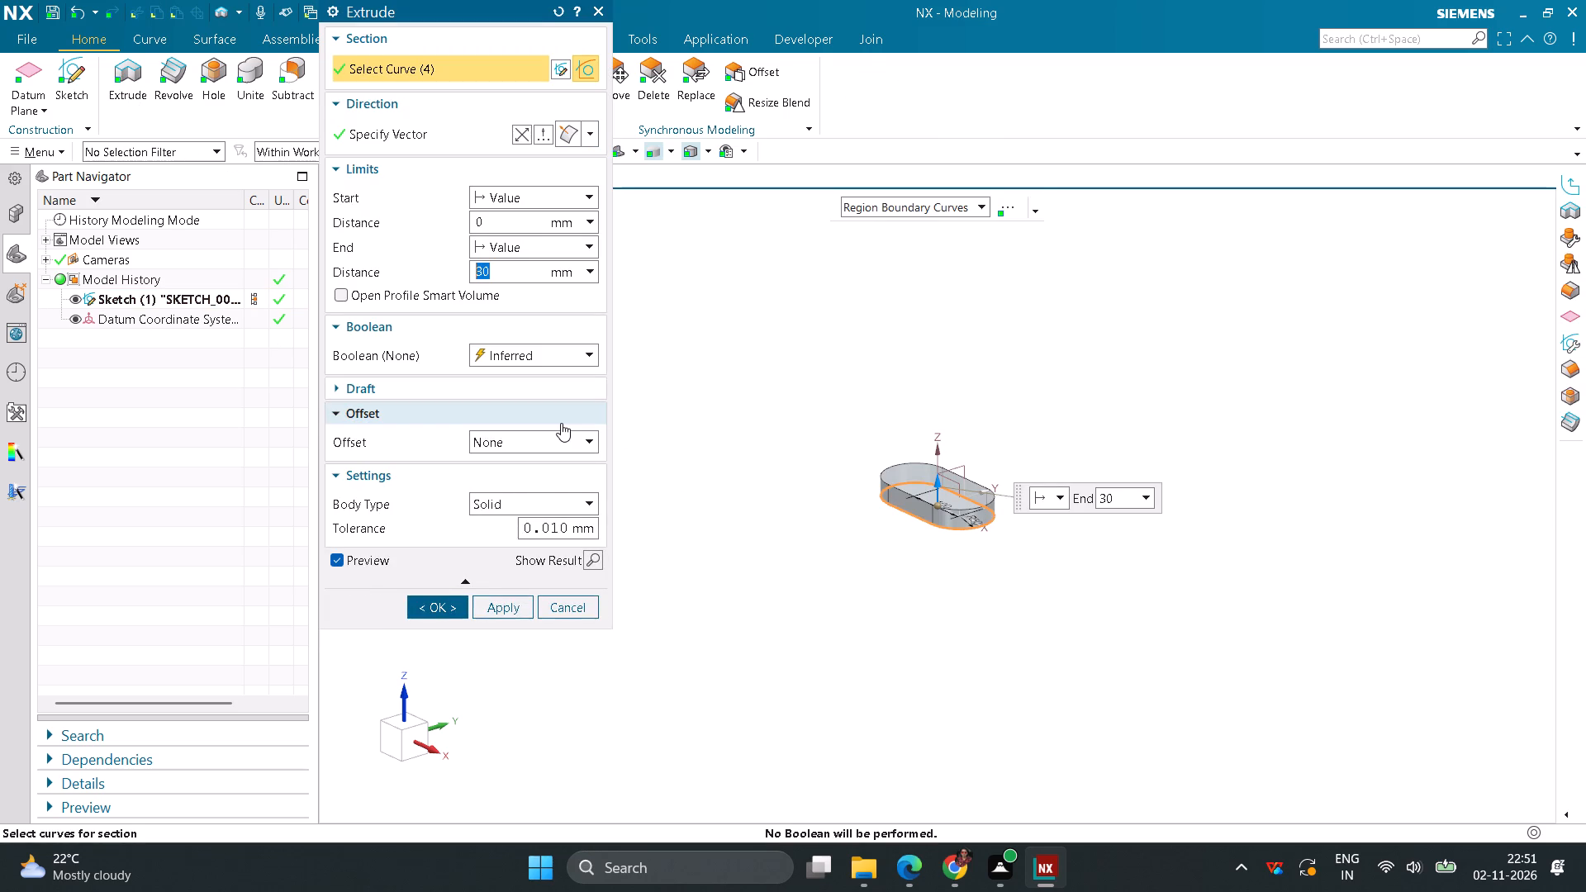
type("15")
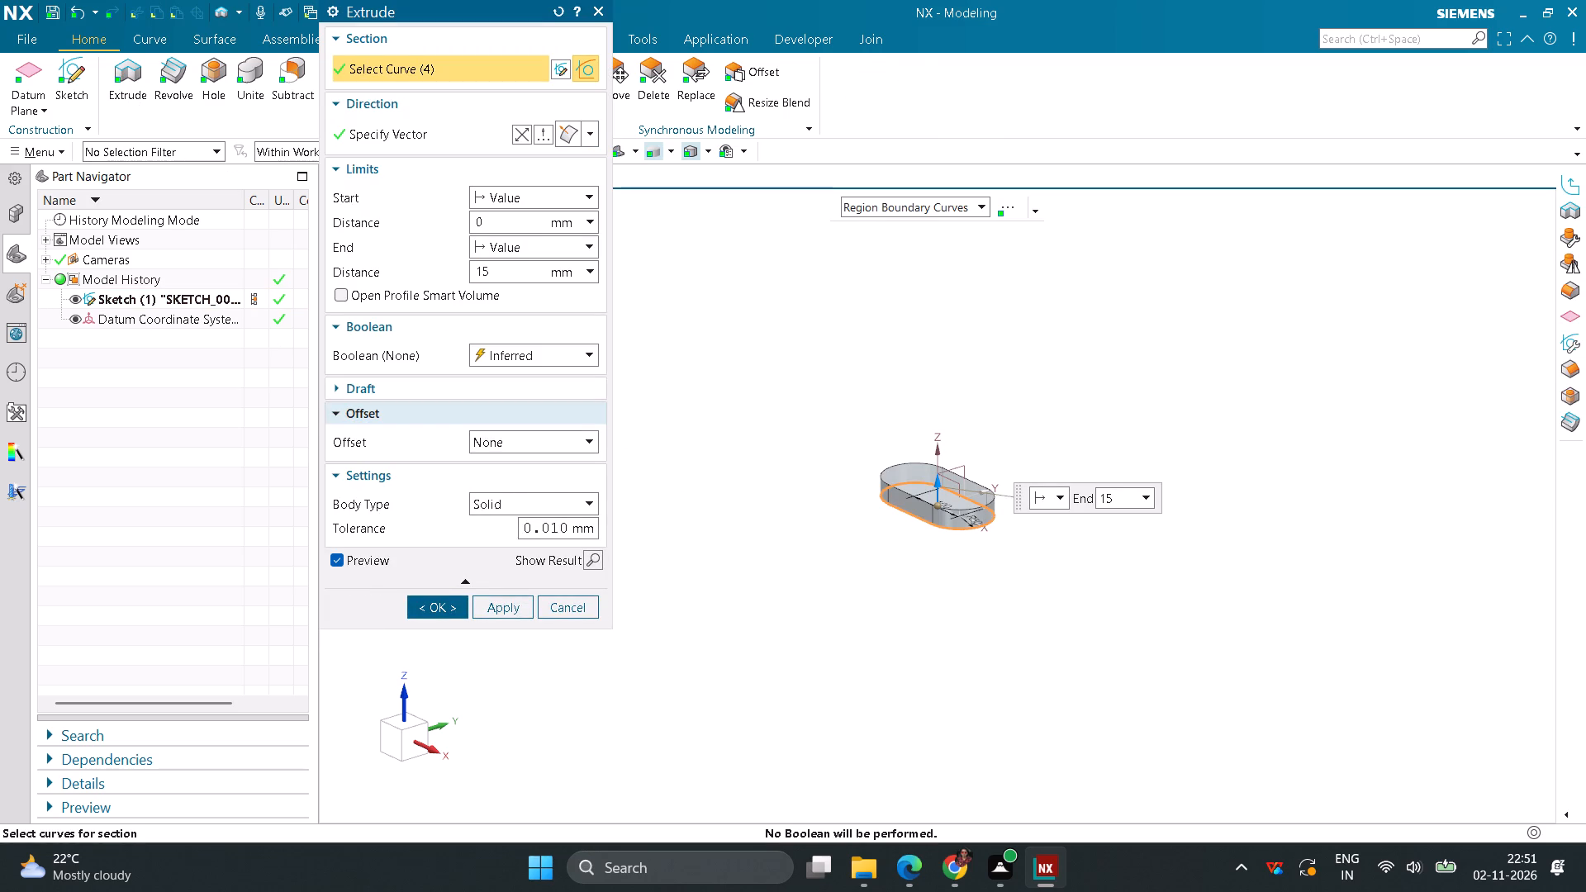
key("Return")
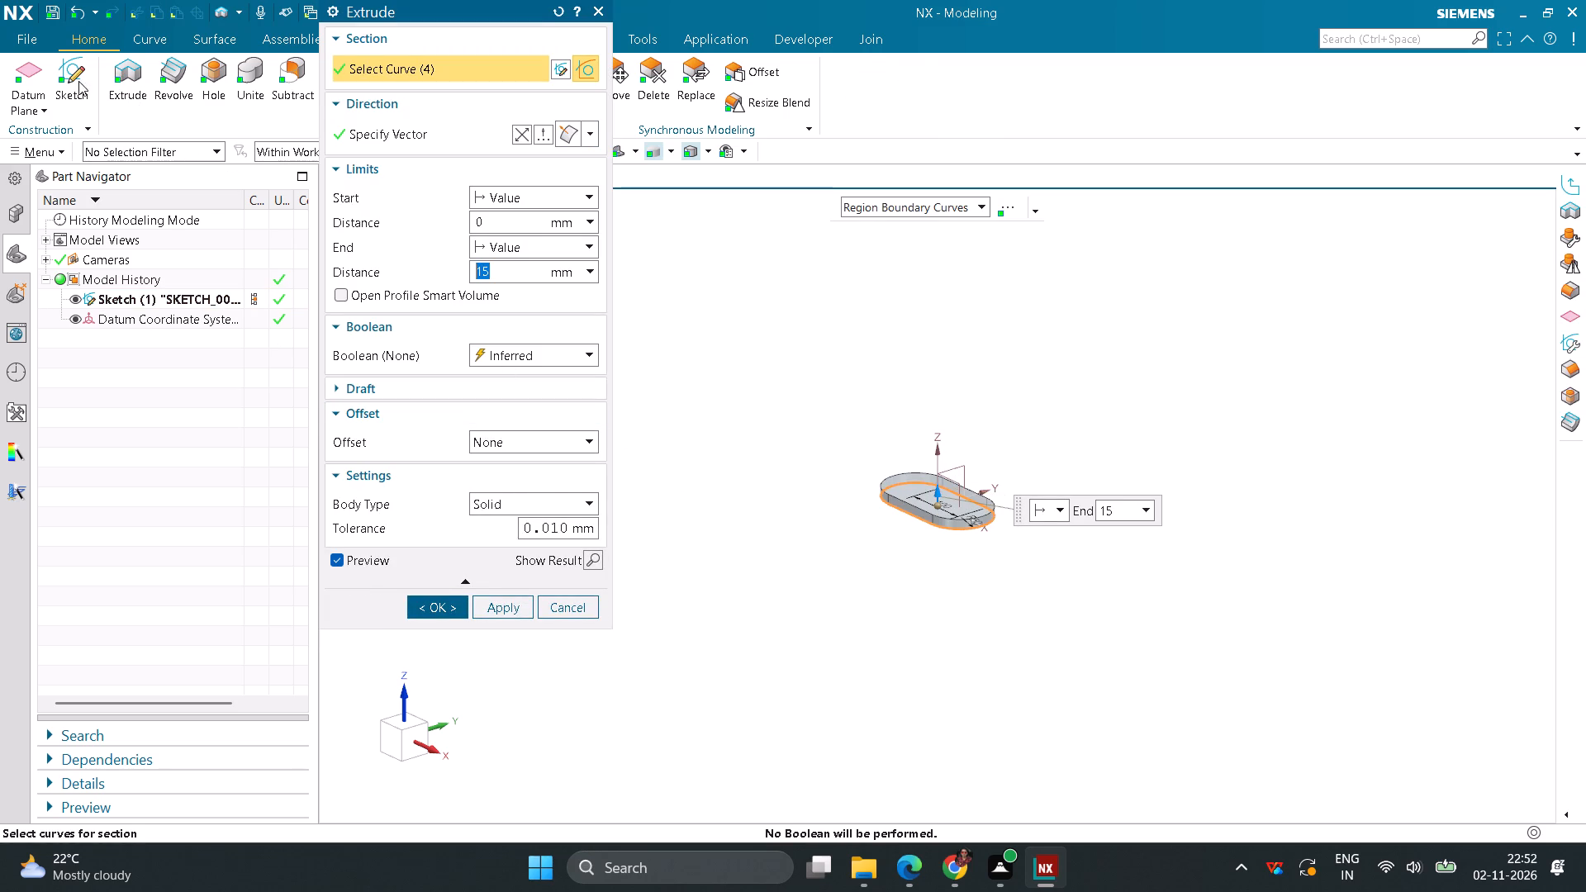
left_click(523, 136)
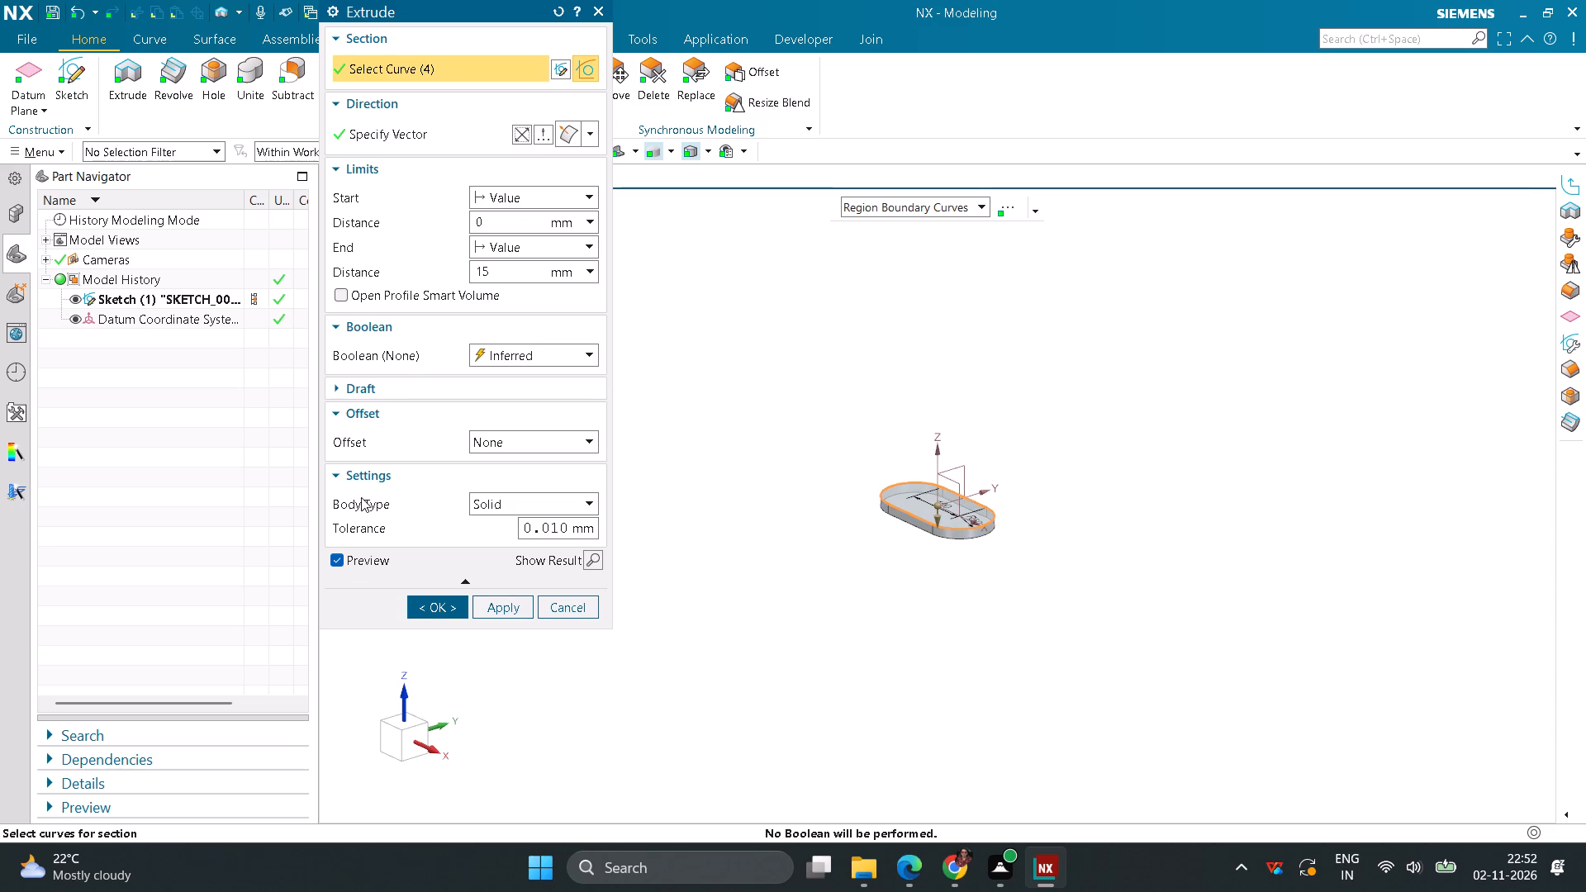
left_click(443, 613)
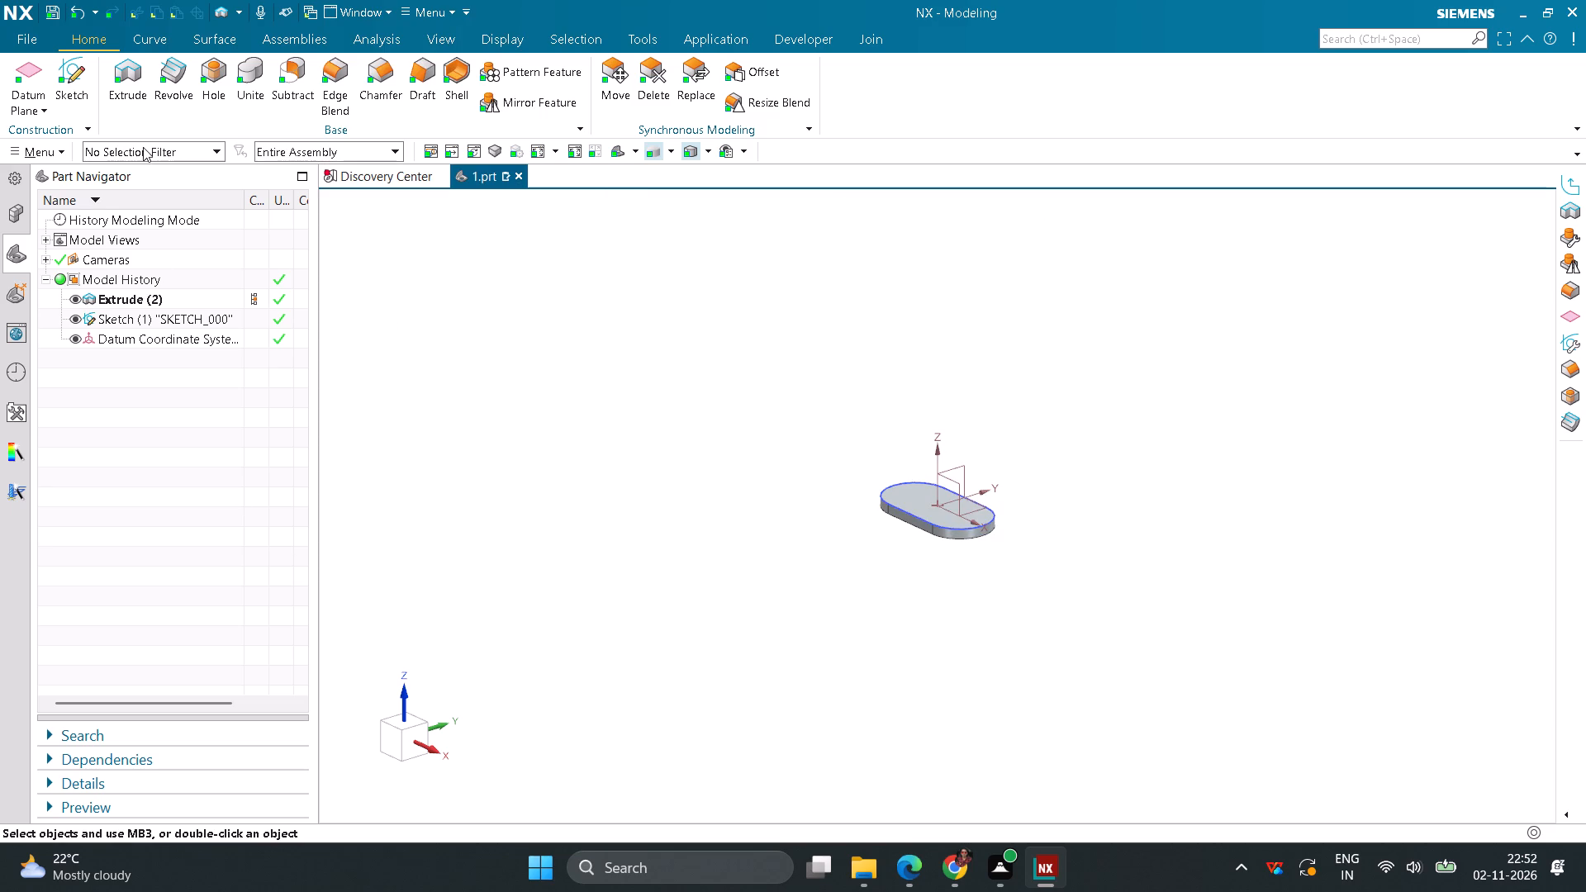
Start a sketch on the plate's top face and draw two 30 mm diameter circles outside the plate, one beyond each end.
left_click(83, 87)
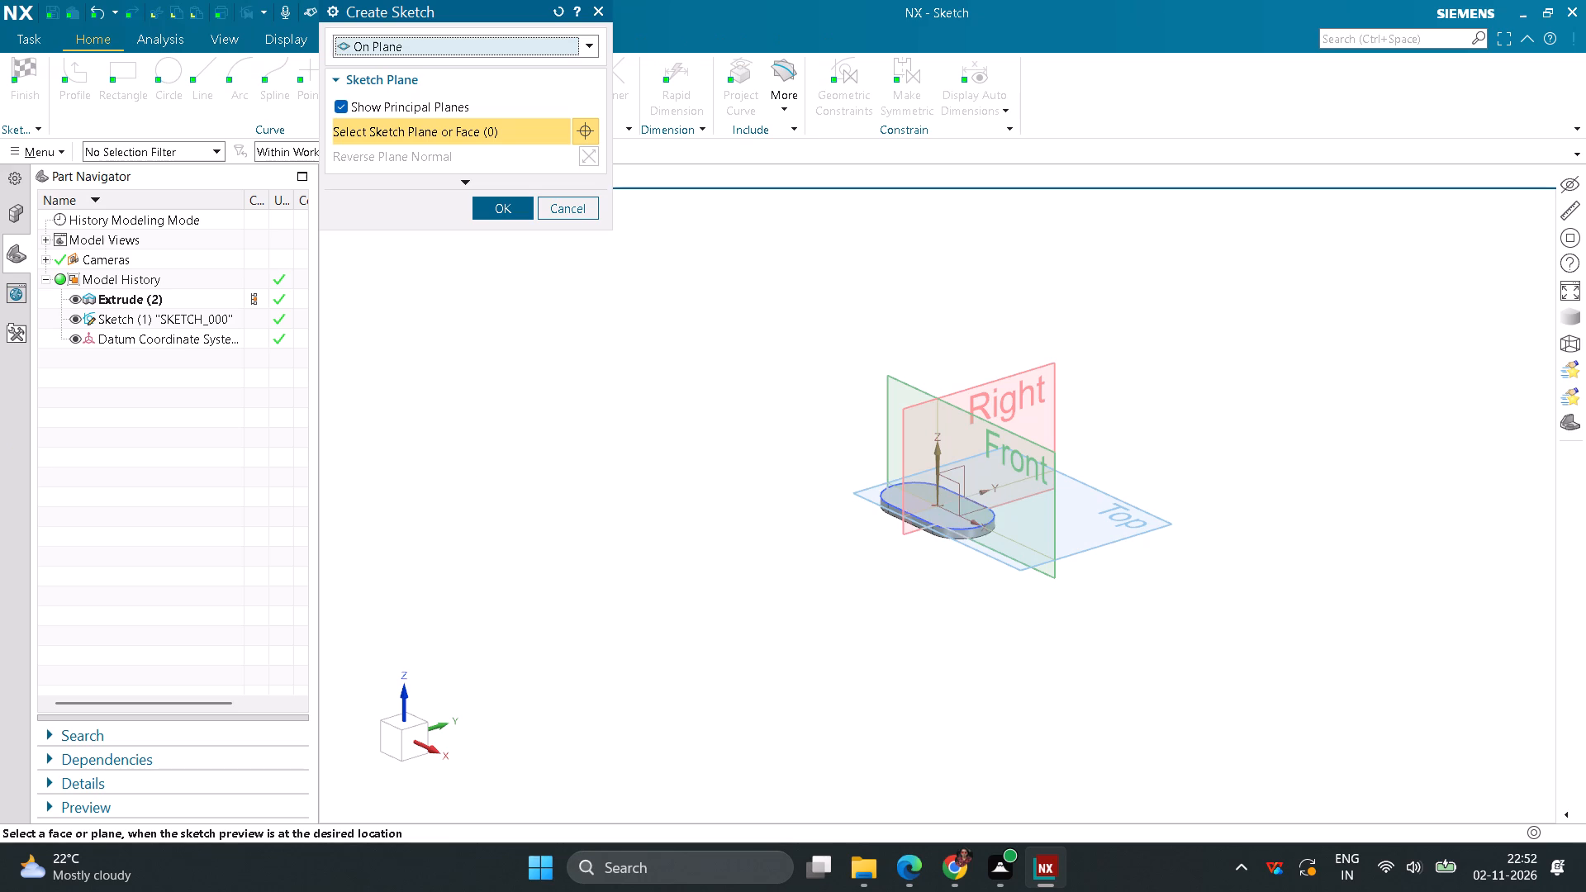
left_click(935, 516)
left_click(514, 216)
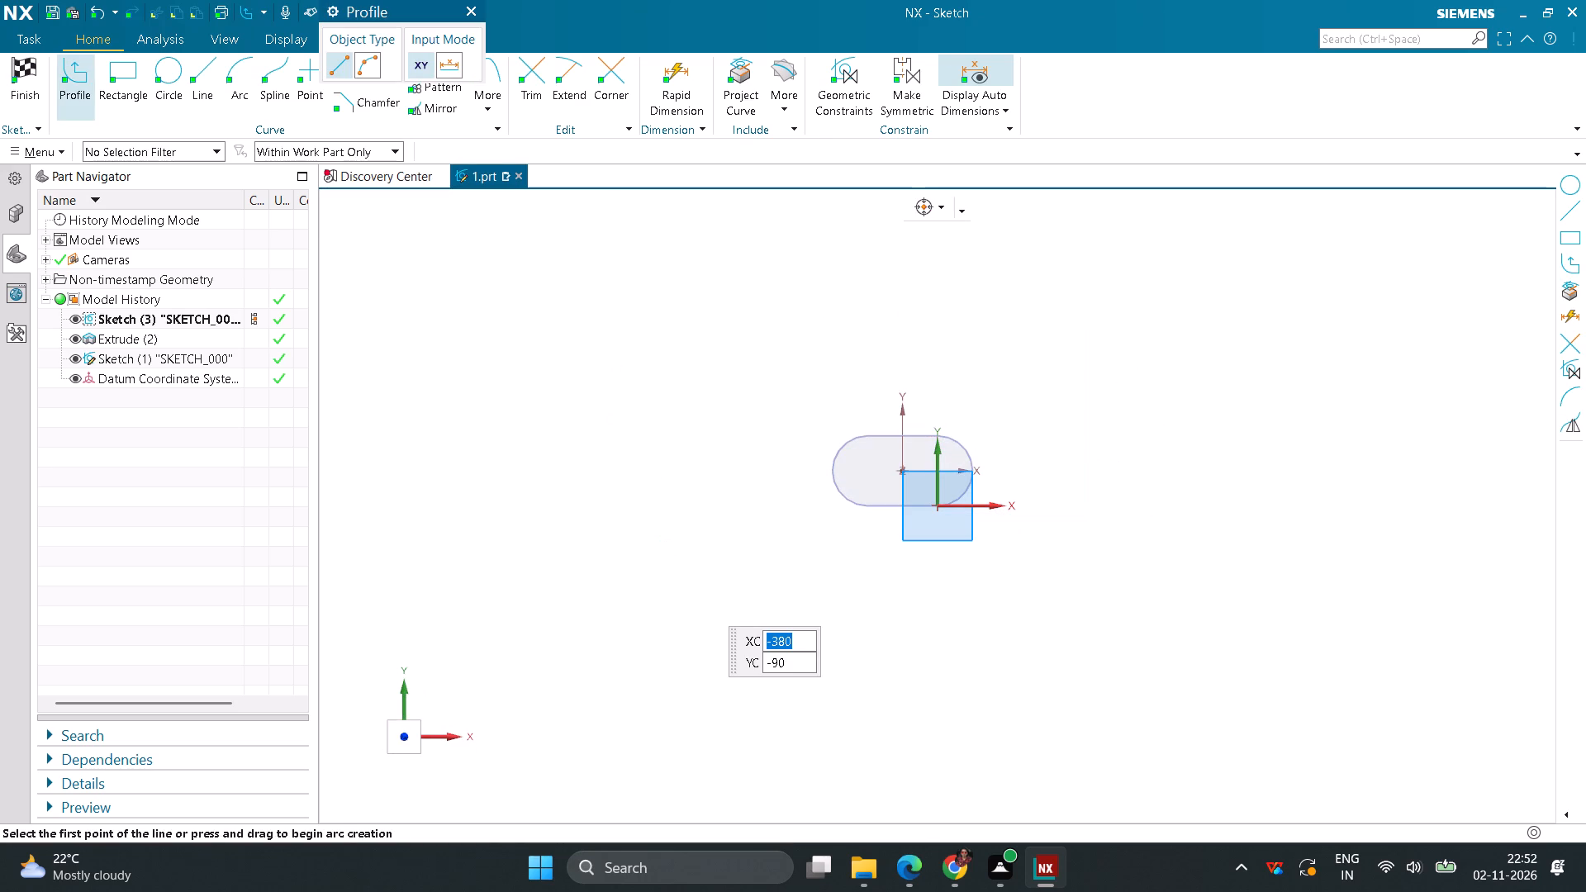
left_click(170, 74)
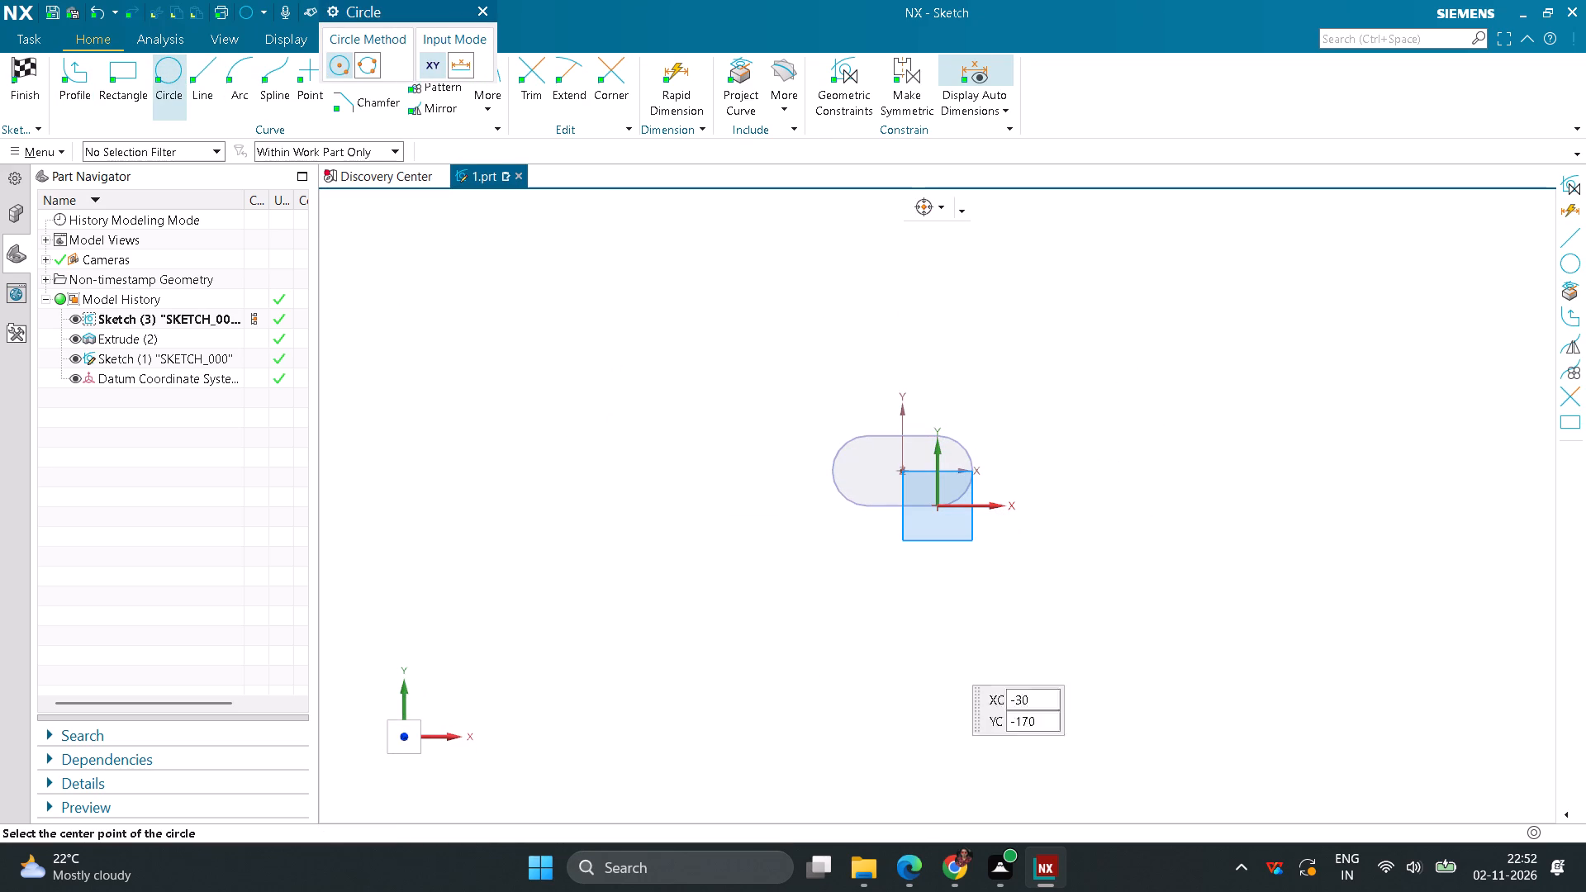
left_click(1024, 392)
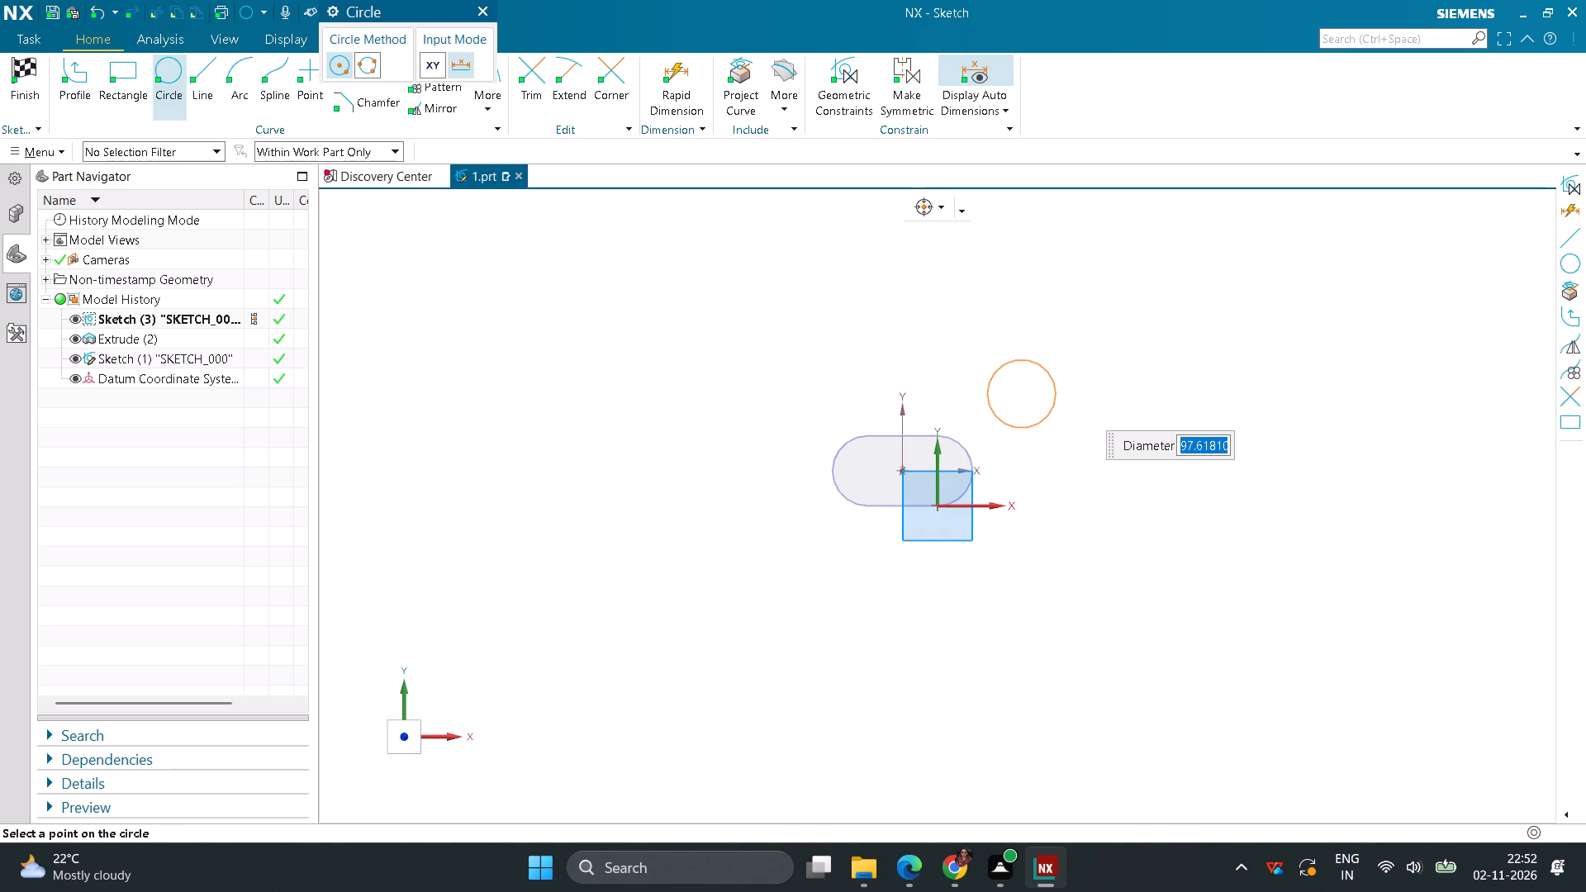
type("30")
key("Return")
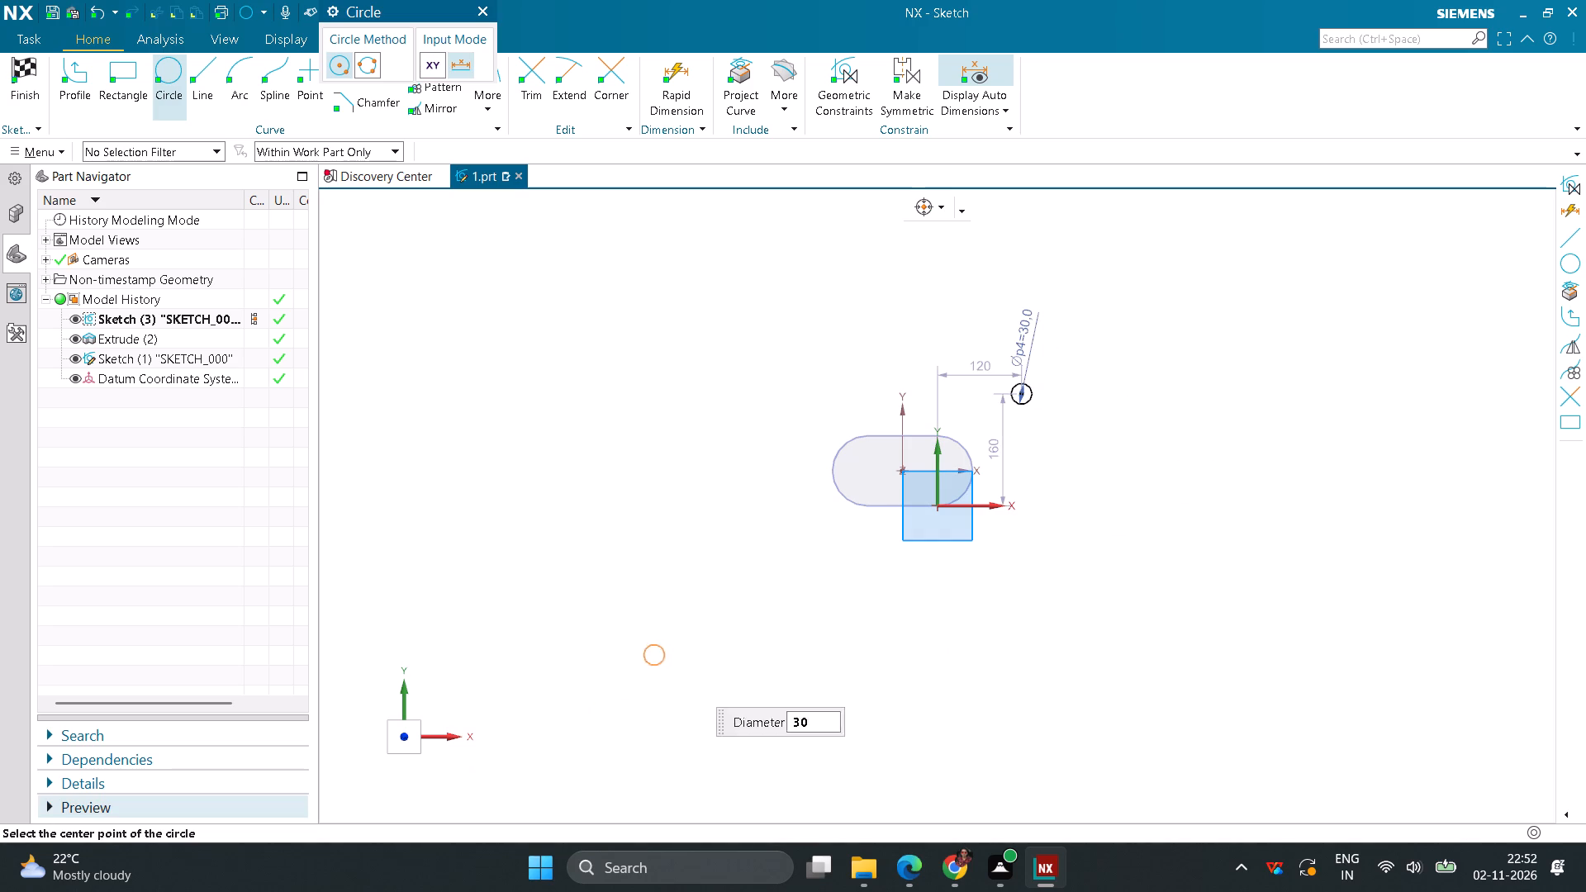
left_click(766, 484)
Make each 30 mm circle concentric with the plate's nearest rounded end, and finish the sketch.
left_click(843, 93)
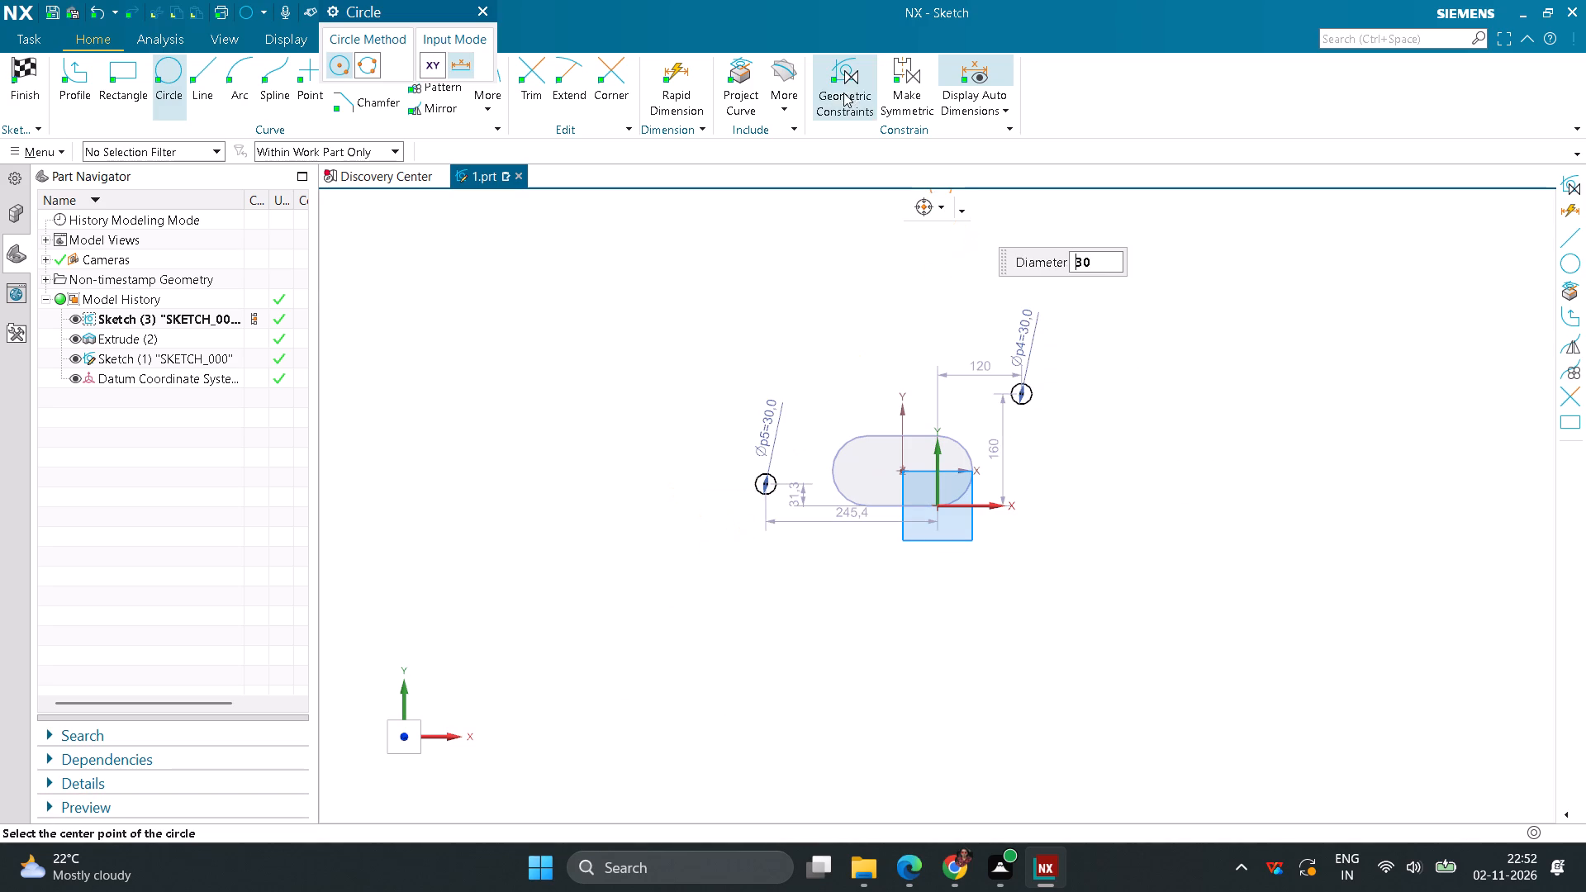
left_click(449, 94)
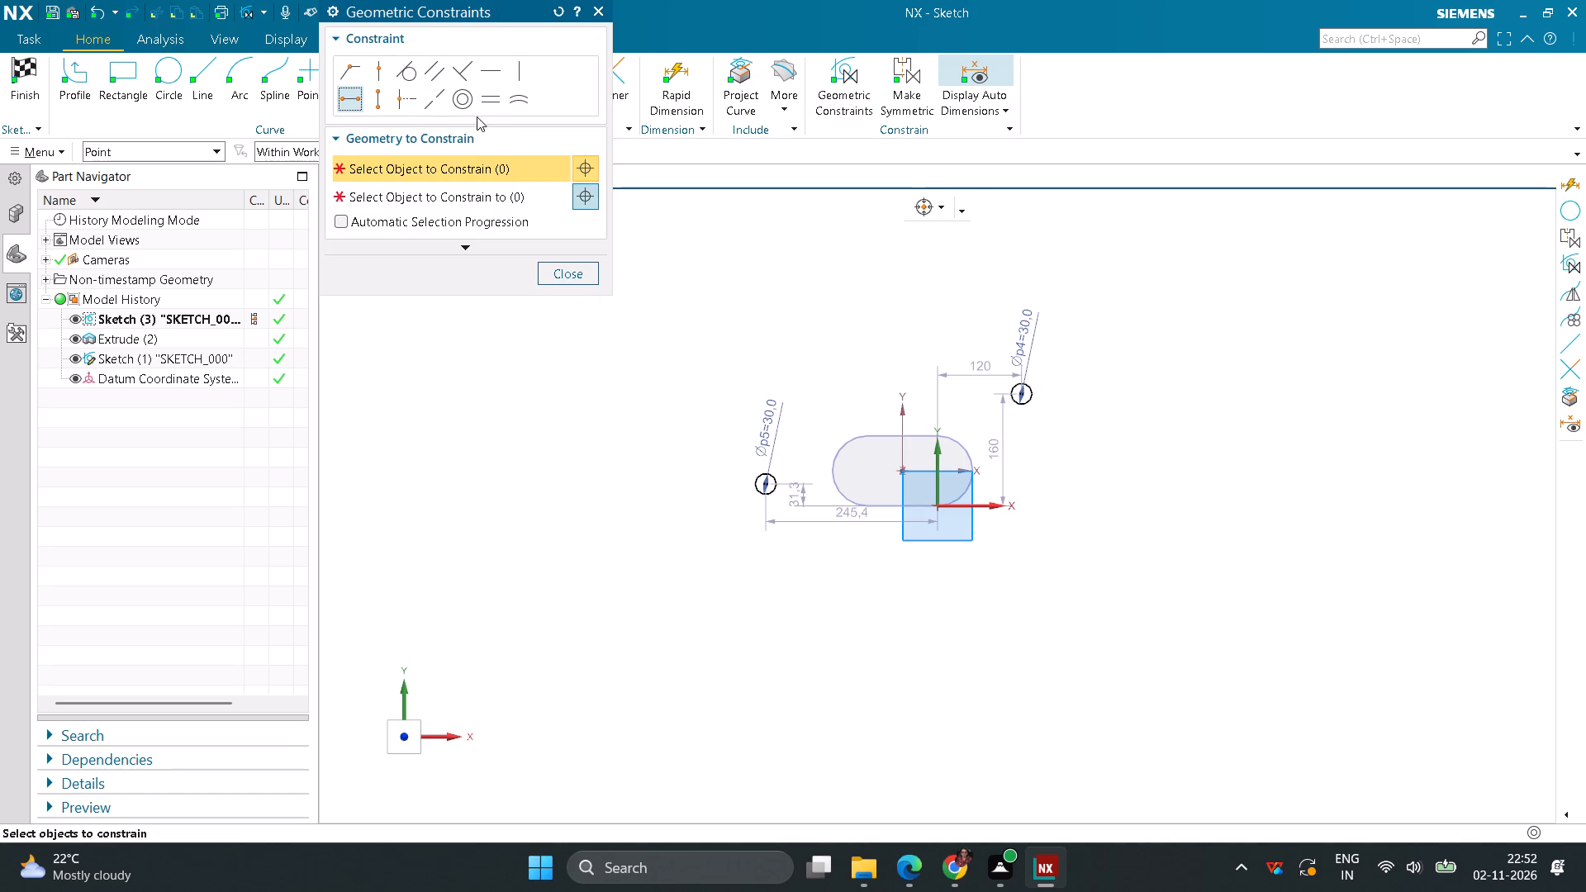
left_click(463, 108)
scroll(757, 528, "up", 2)
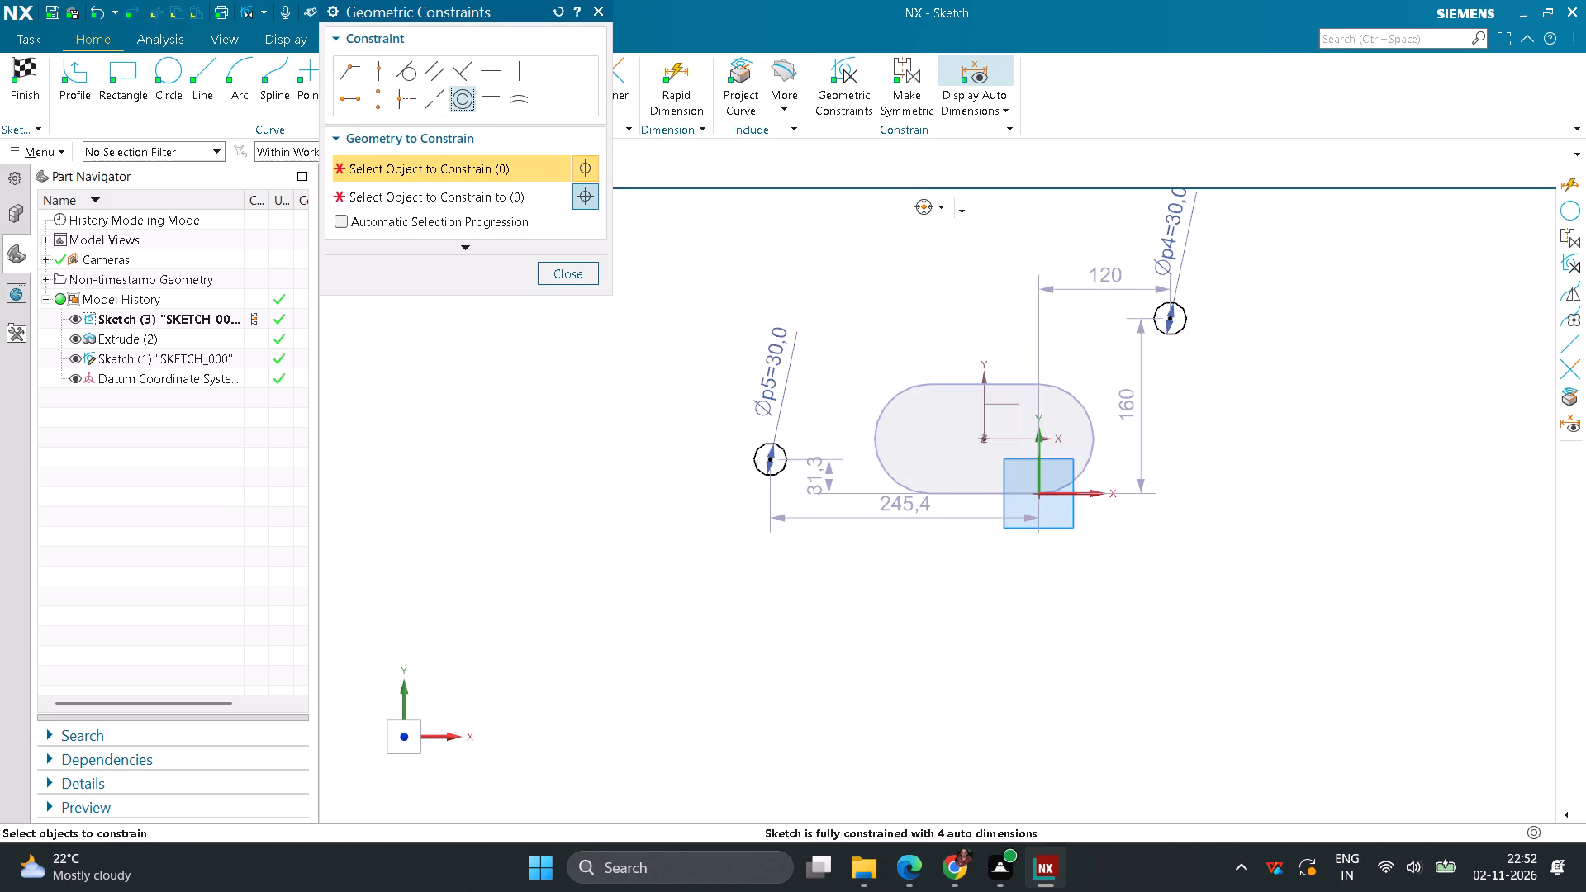
left_click(760, 477)
left_click(442, 206)
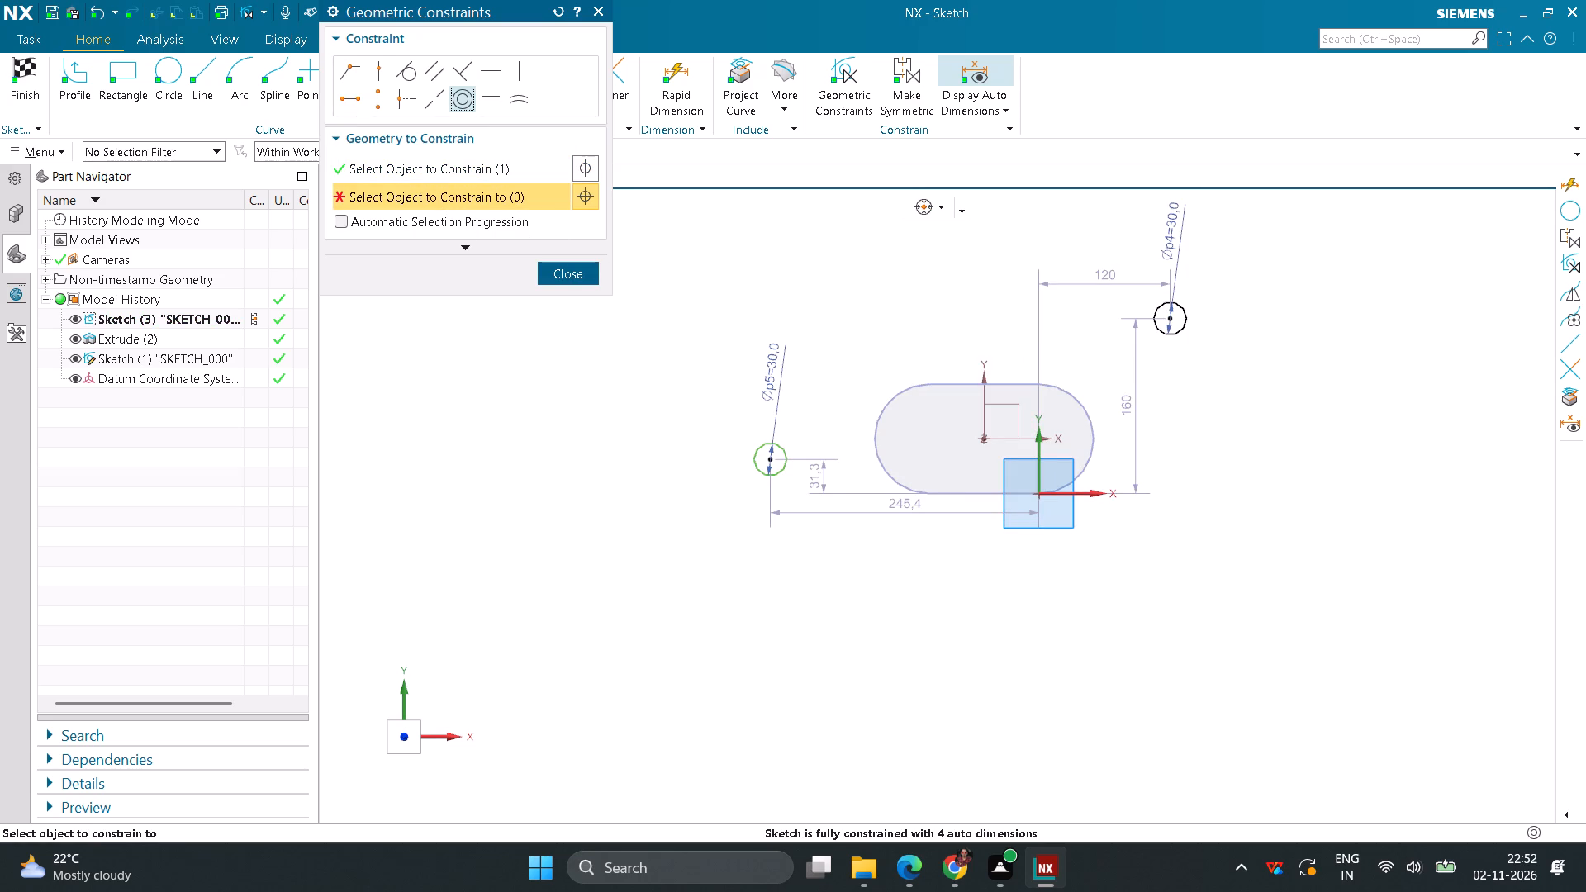
left_click(876, 442)
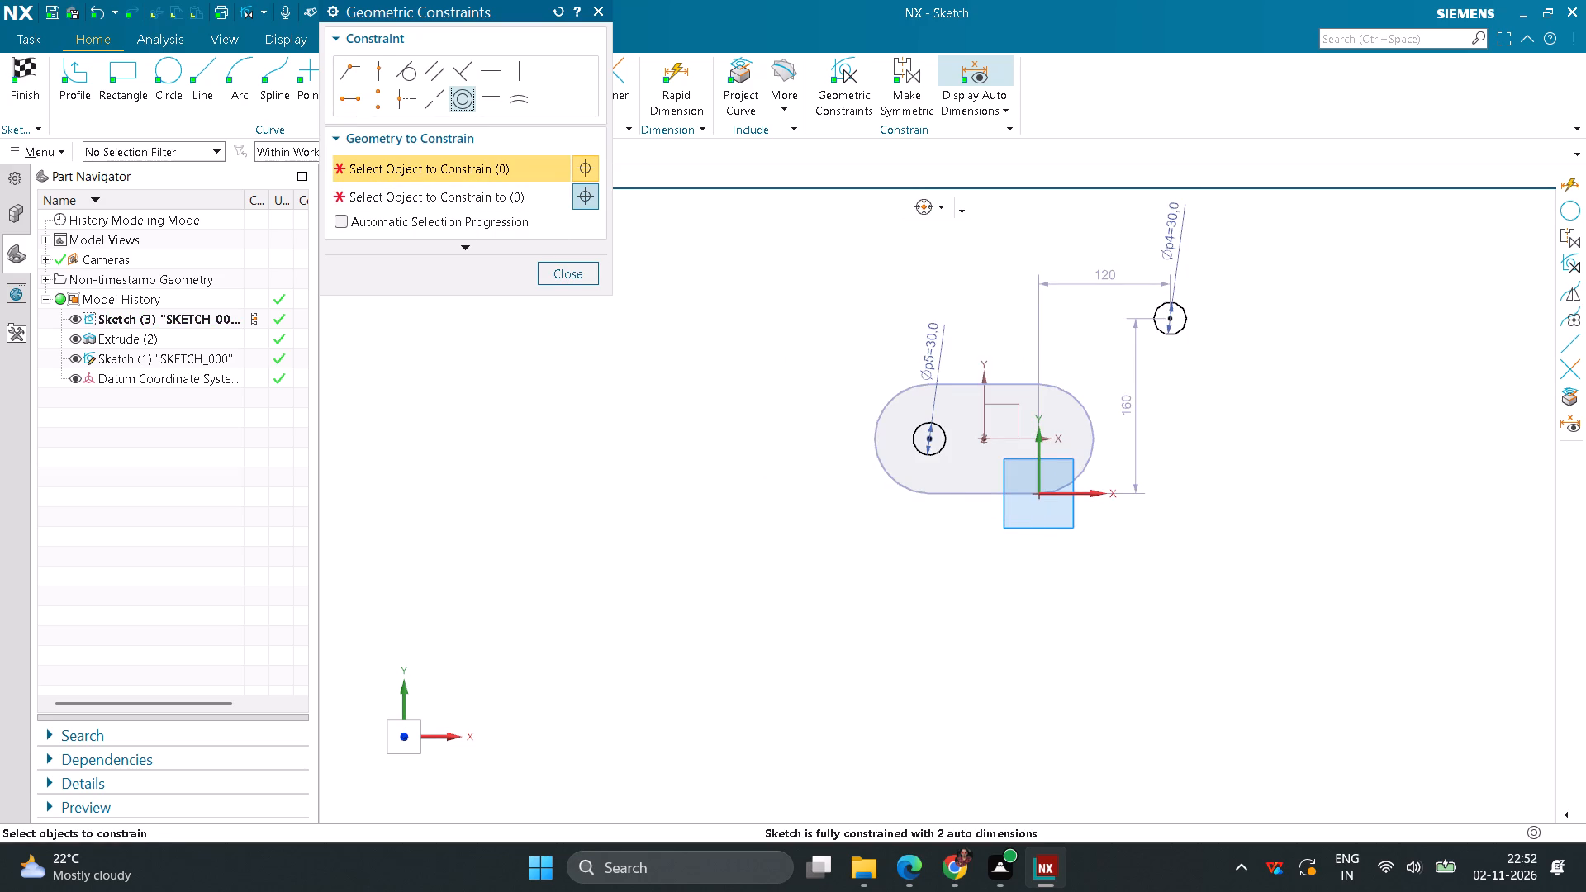
left_click(1185, 338)
left_click(484, 199)
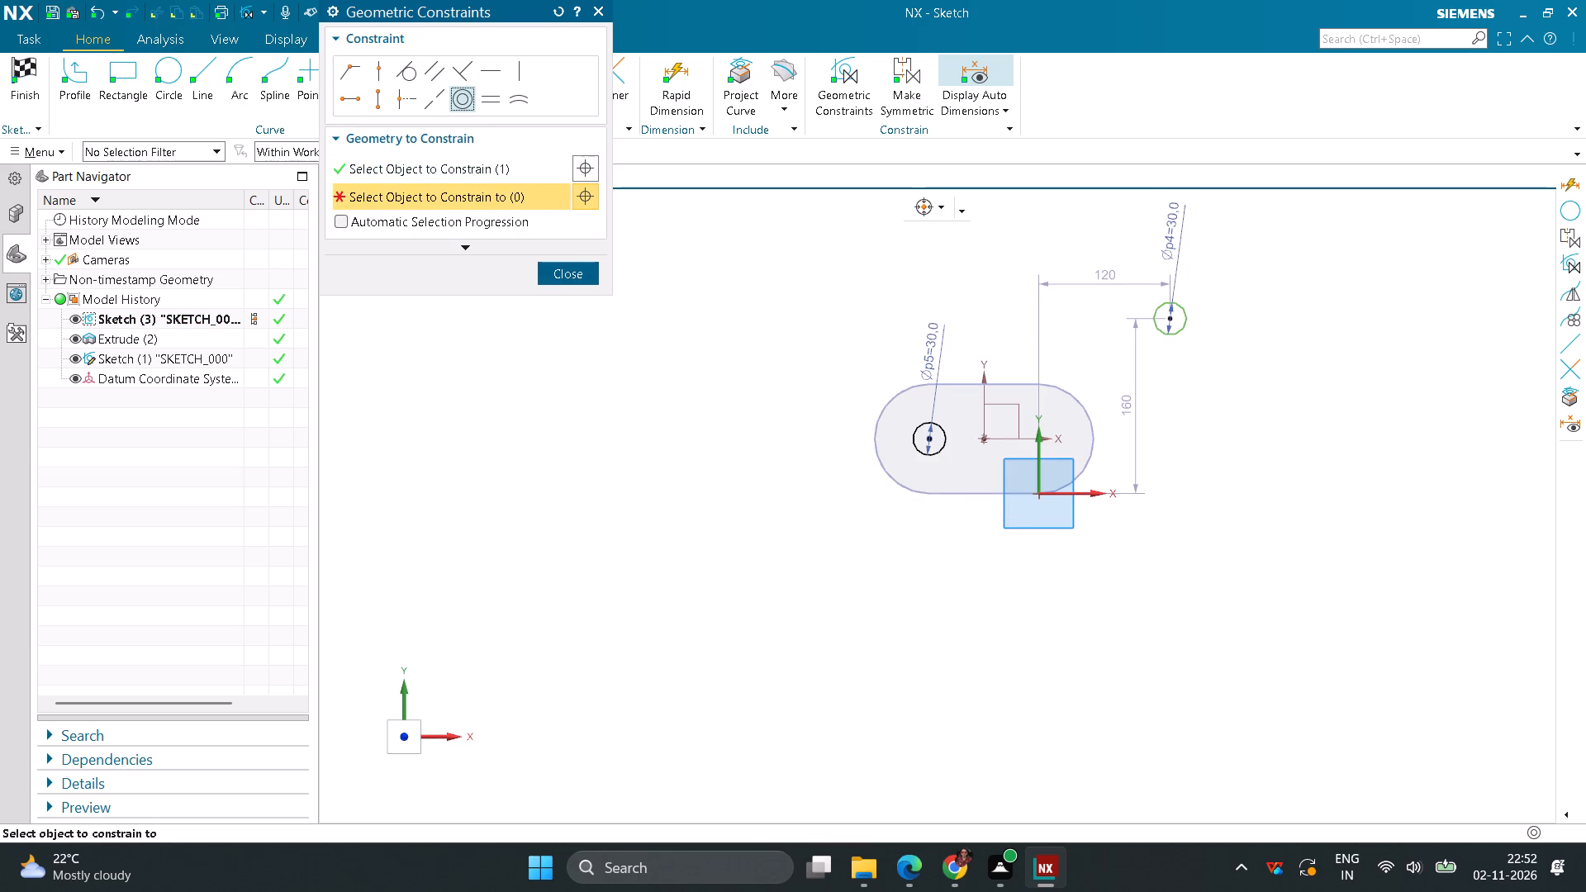
left_click(1082, 415)
left_click(552, 273)
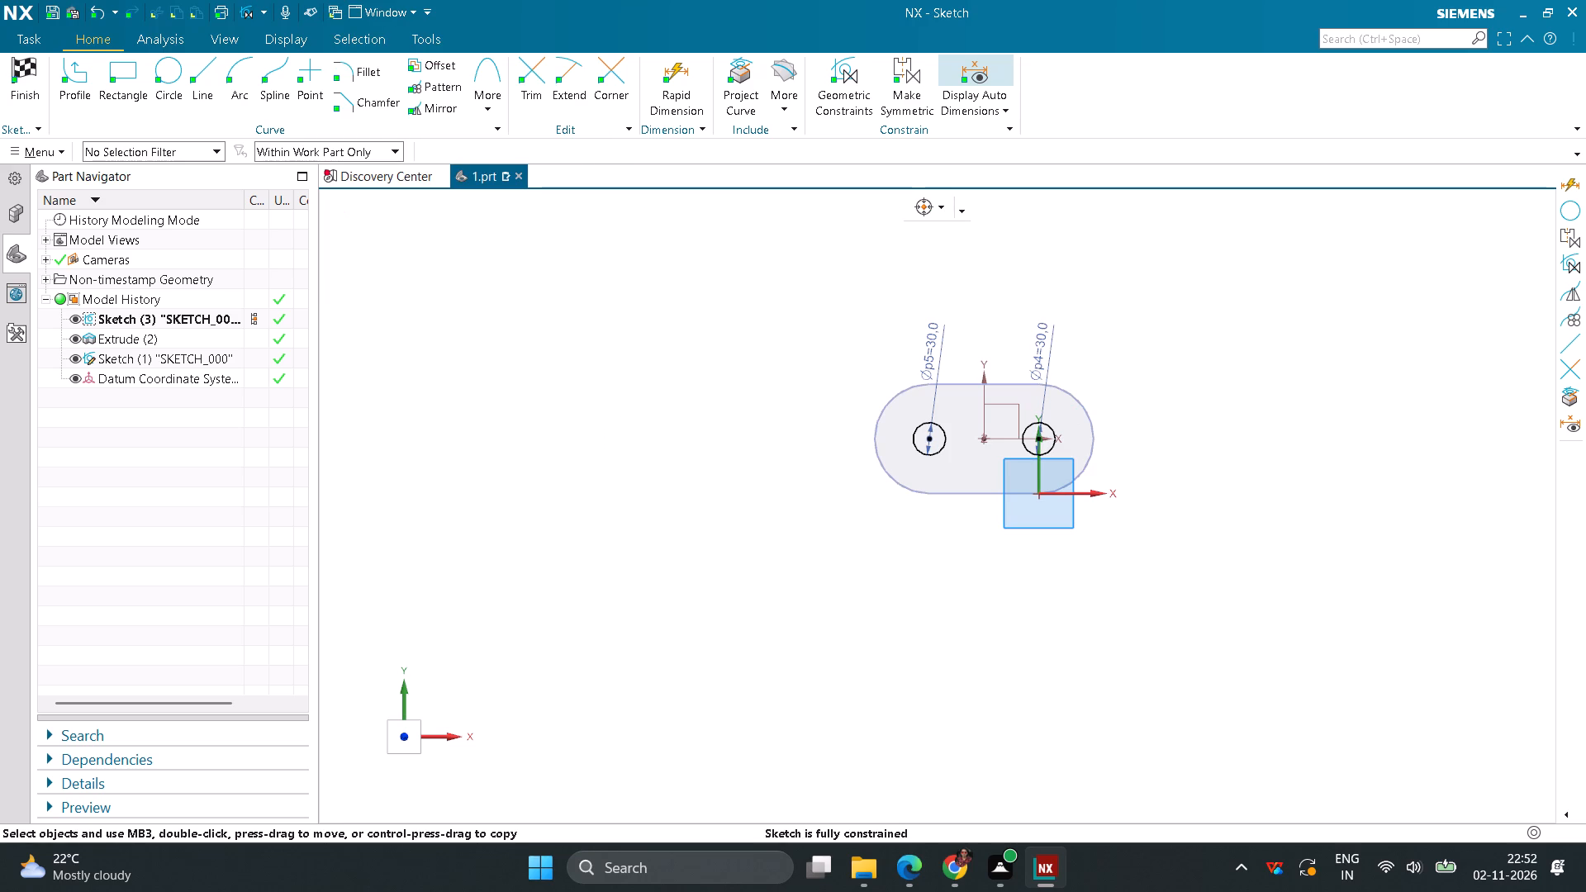
left_click(26, 83)
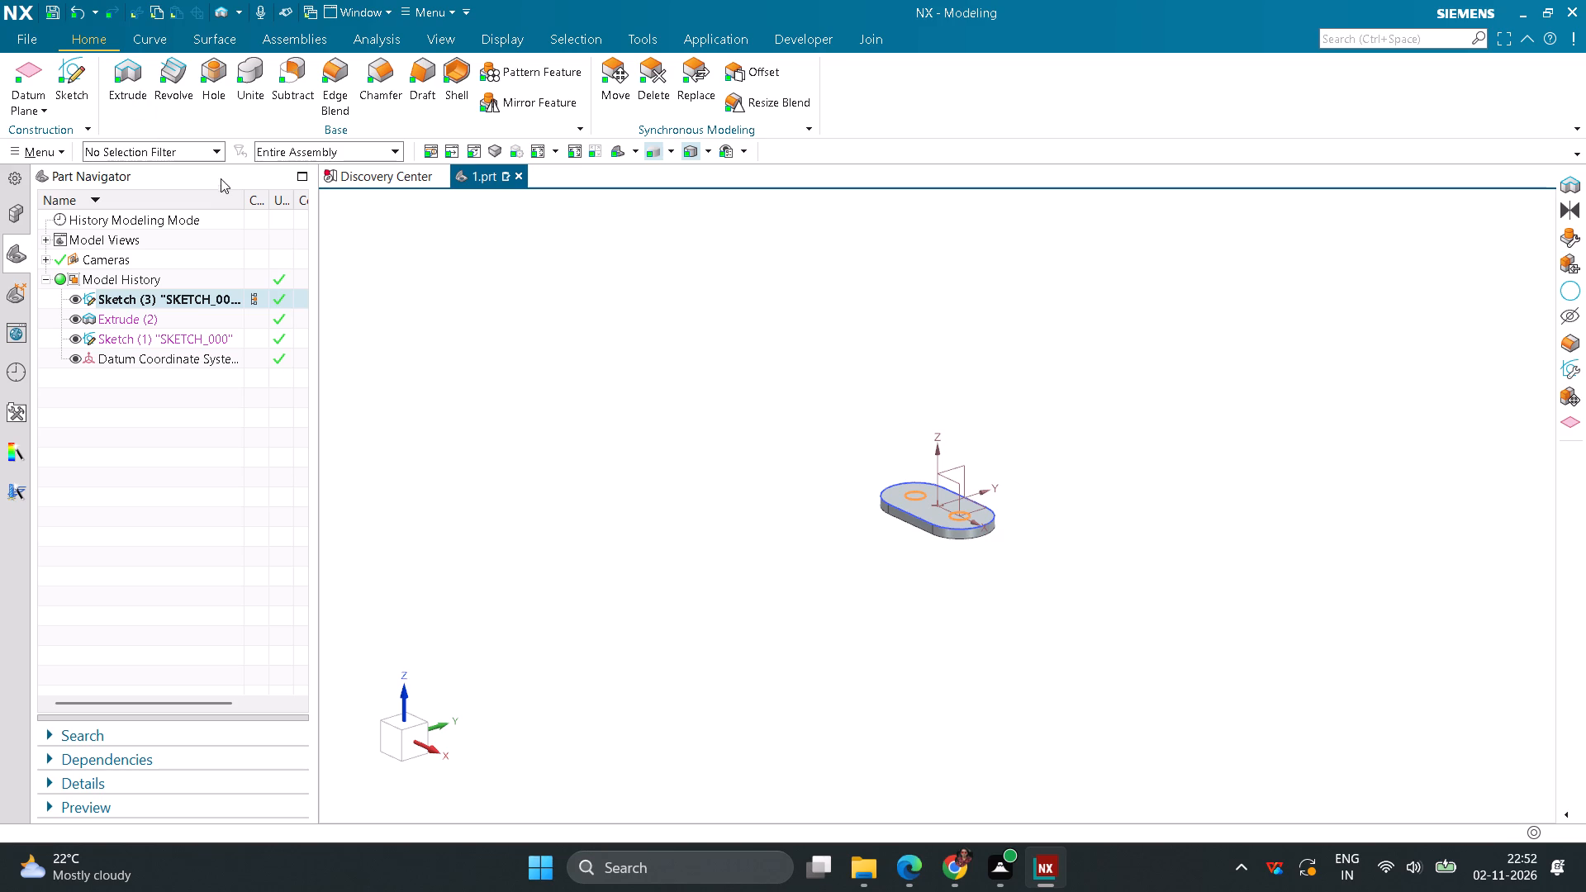
Extrude the two circles 15 mm in the reversed direction into the plate to cut through-holes.
left_click(124, 86)
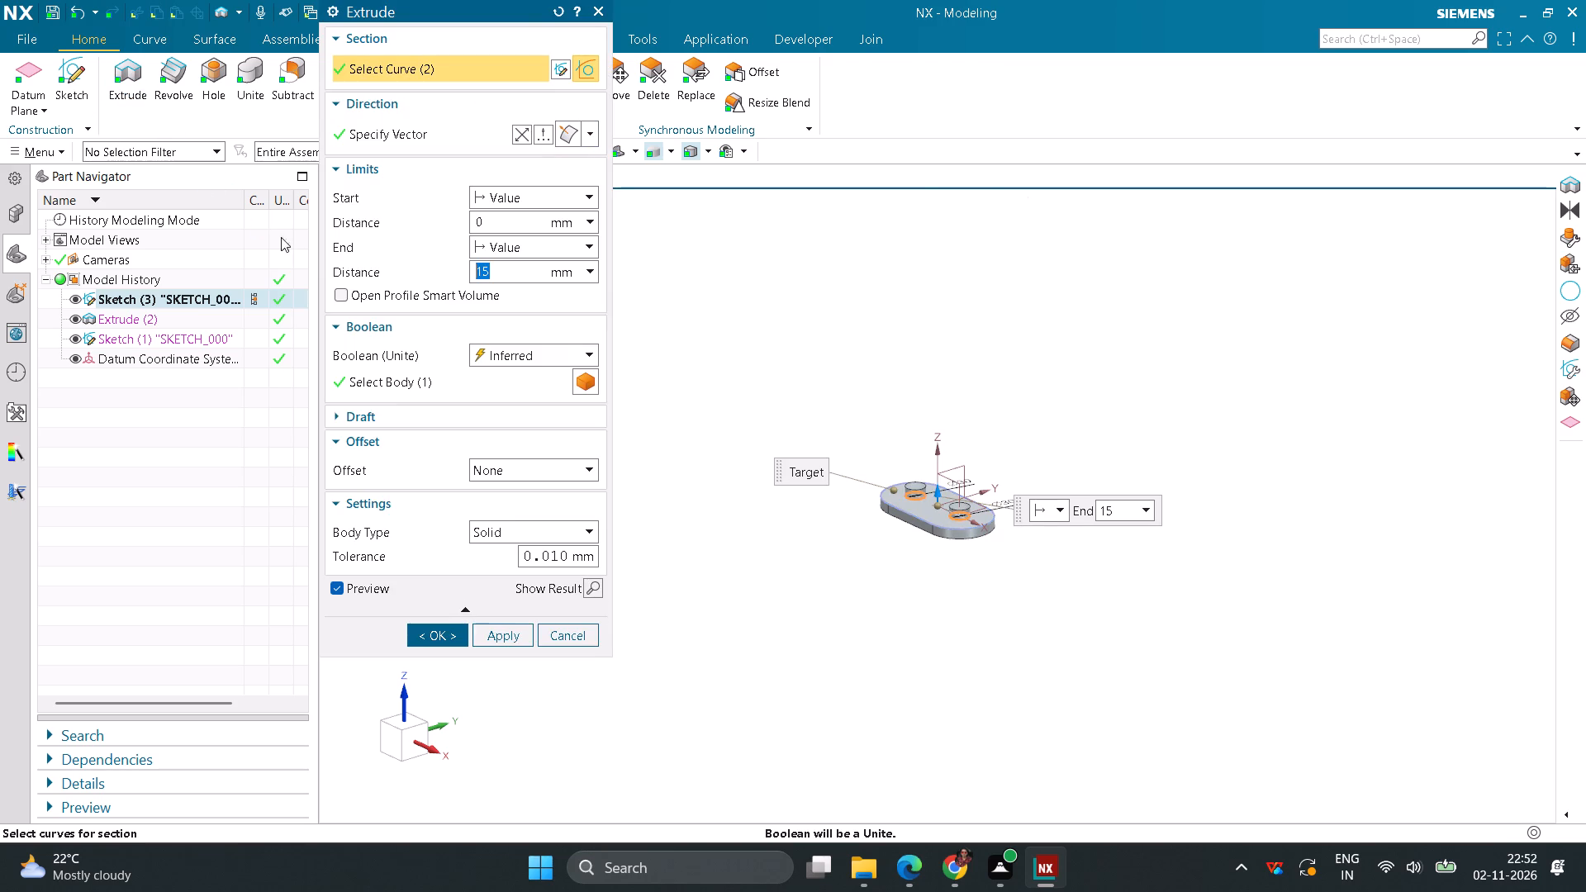
left_click(524, 139)
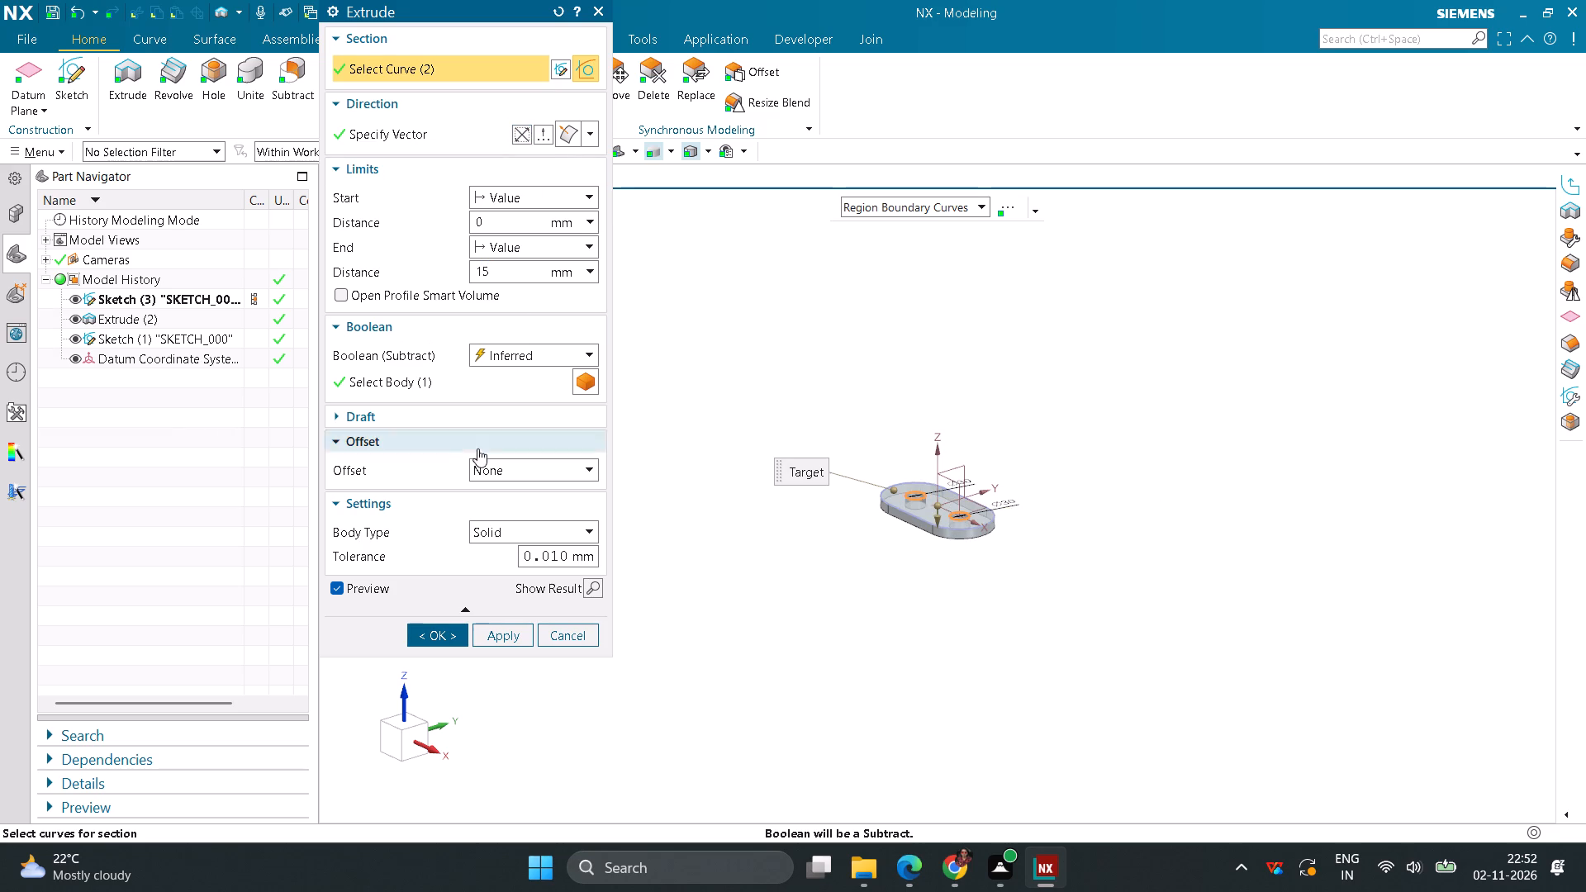
left_click(444, 642)
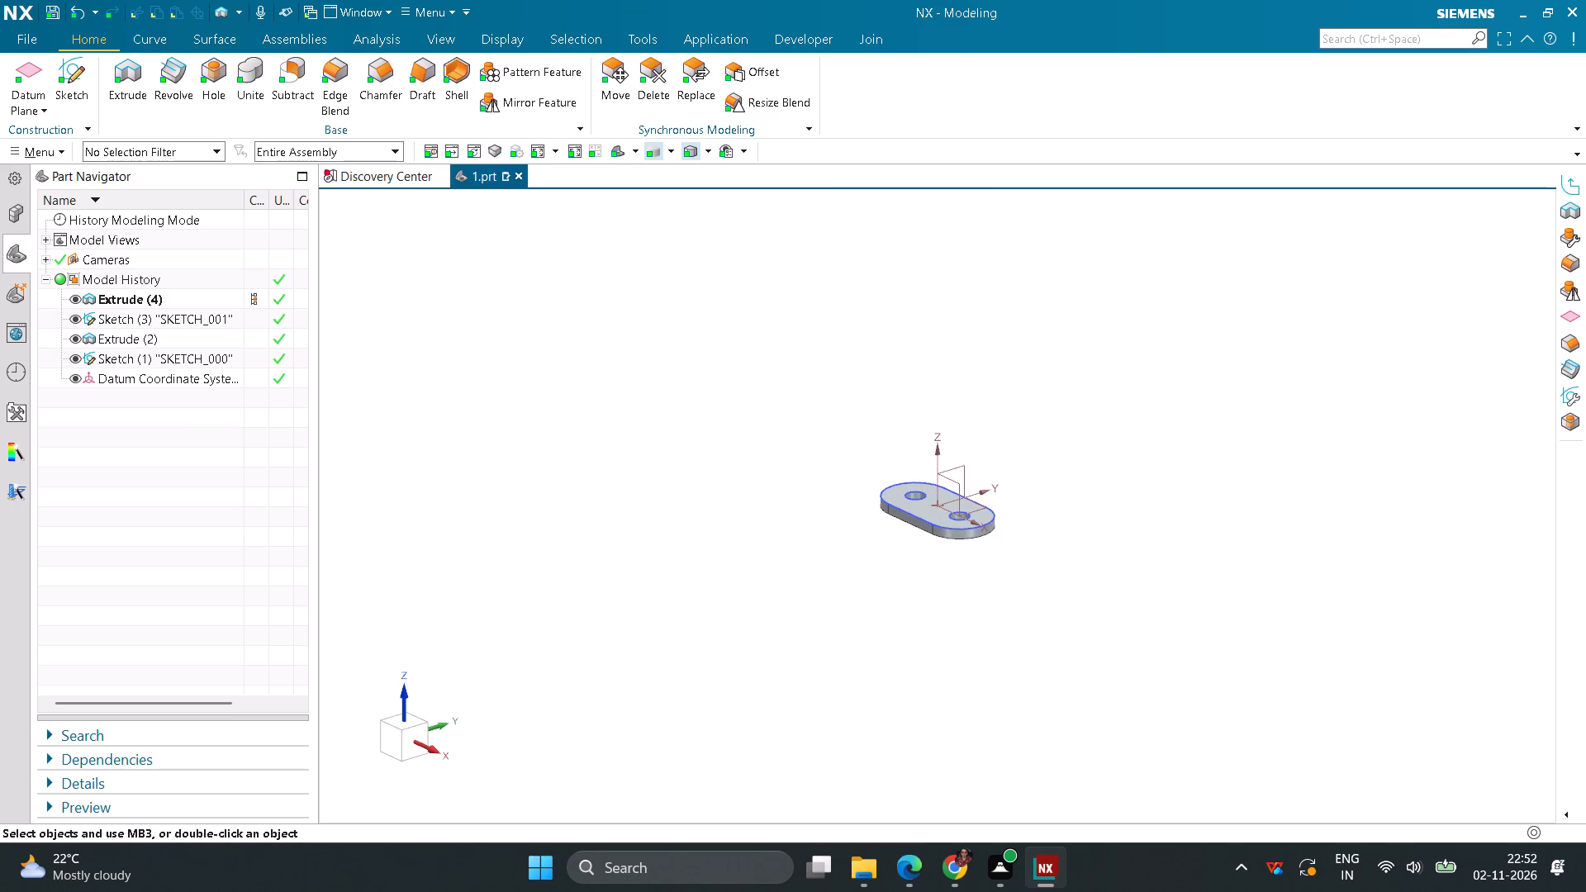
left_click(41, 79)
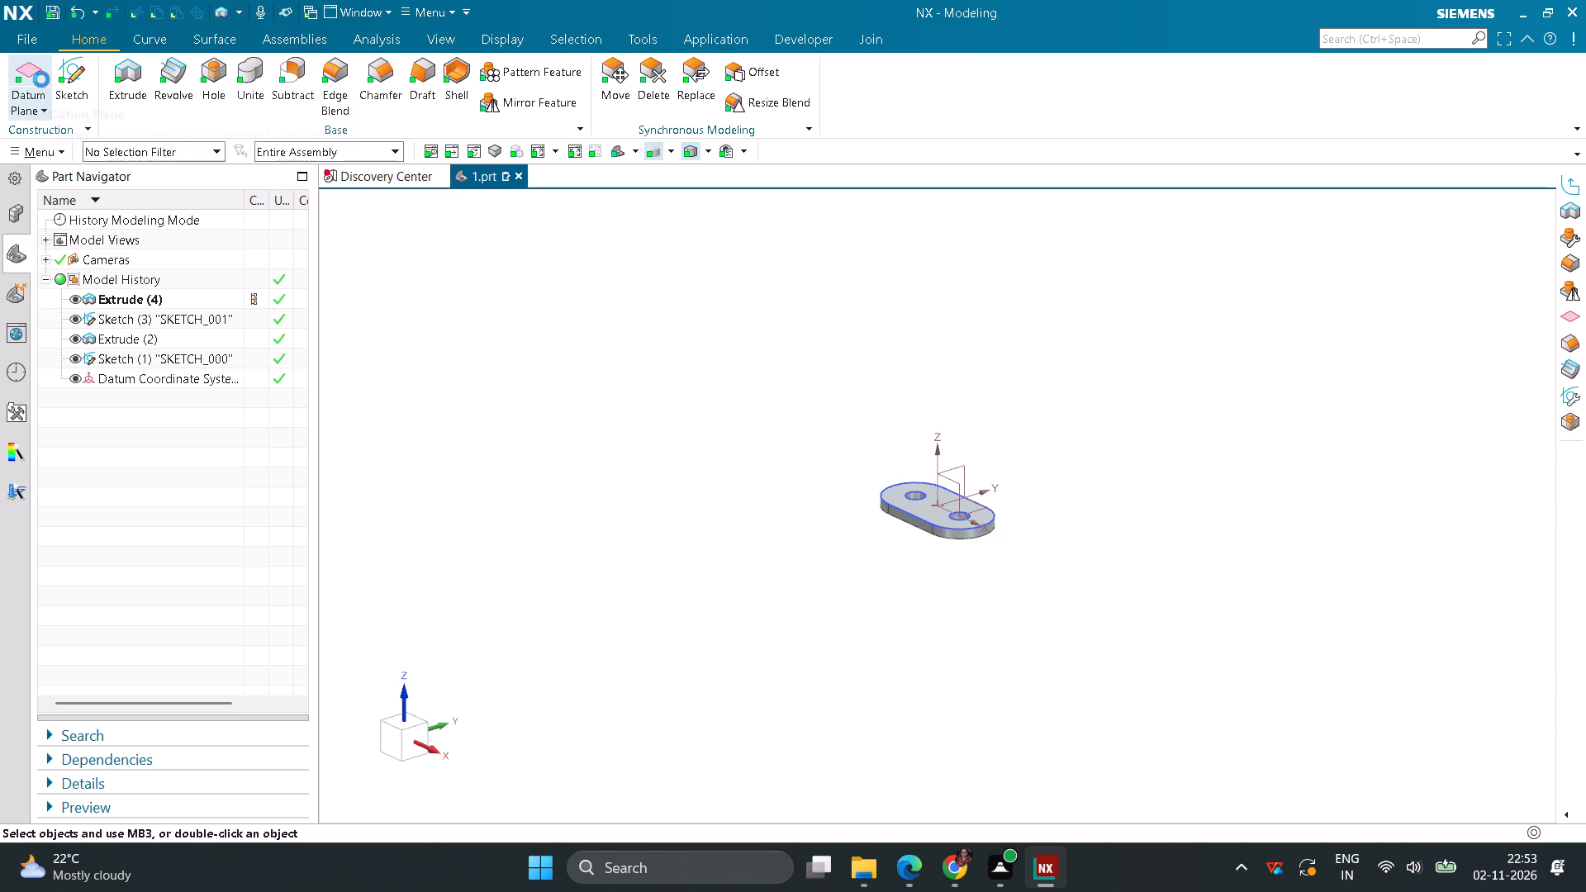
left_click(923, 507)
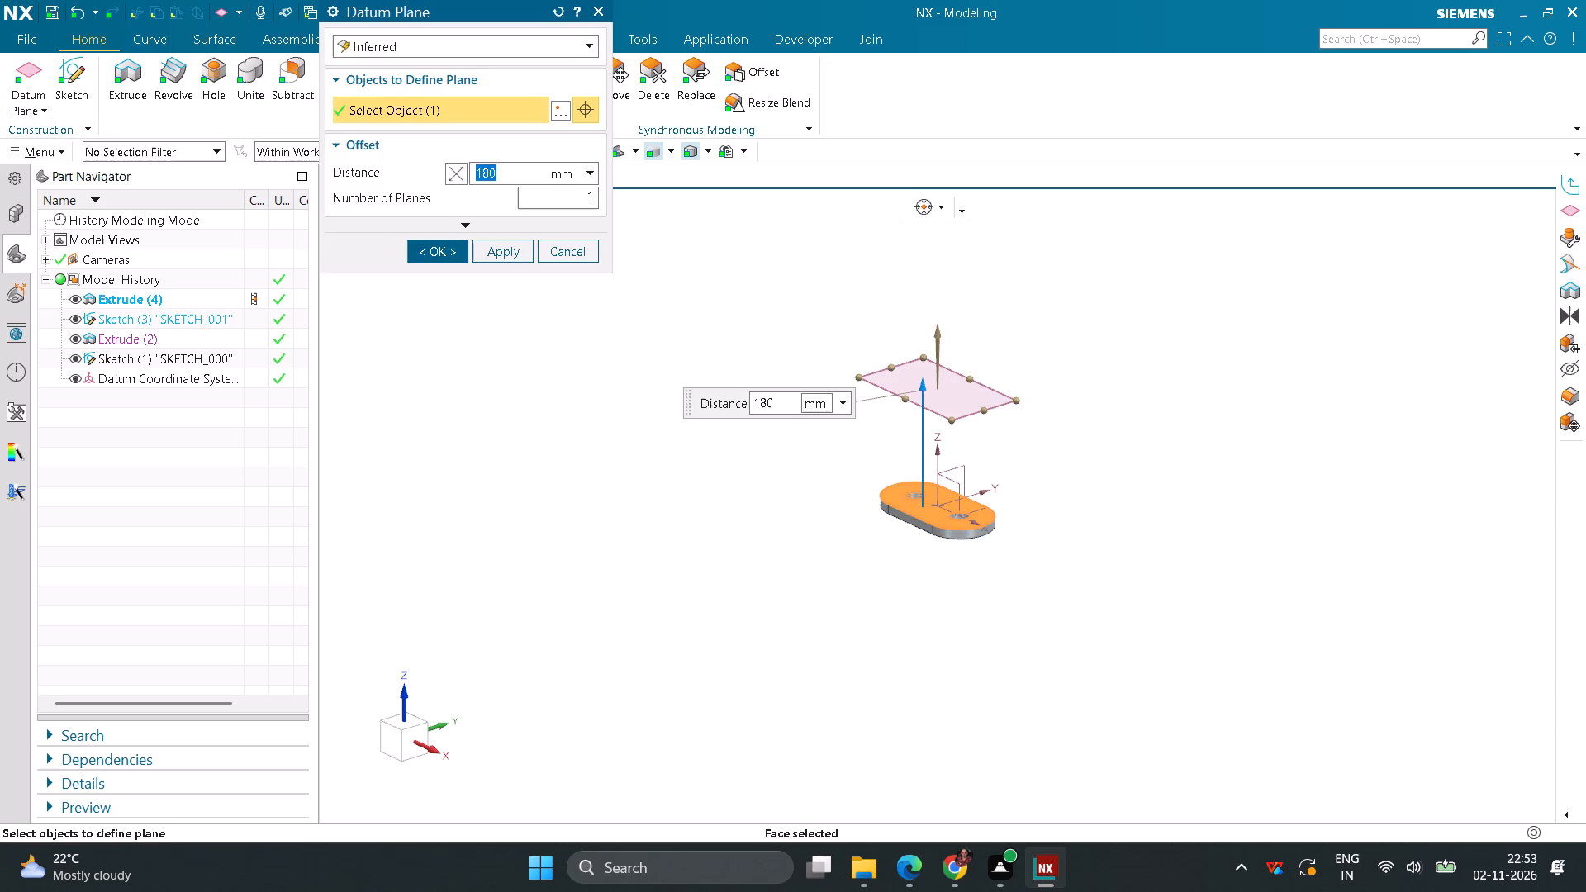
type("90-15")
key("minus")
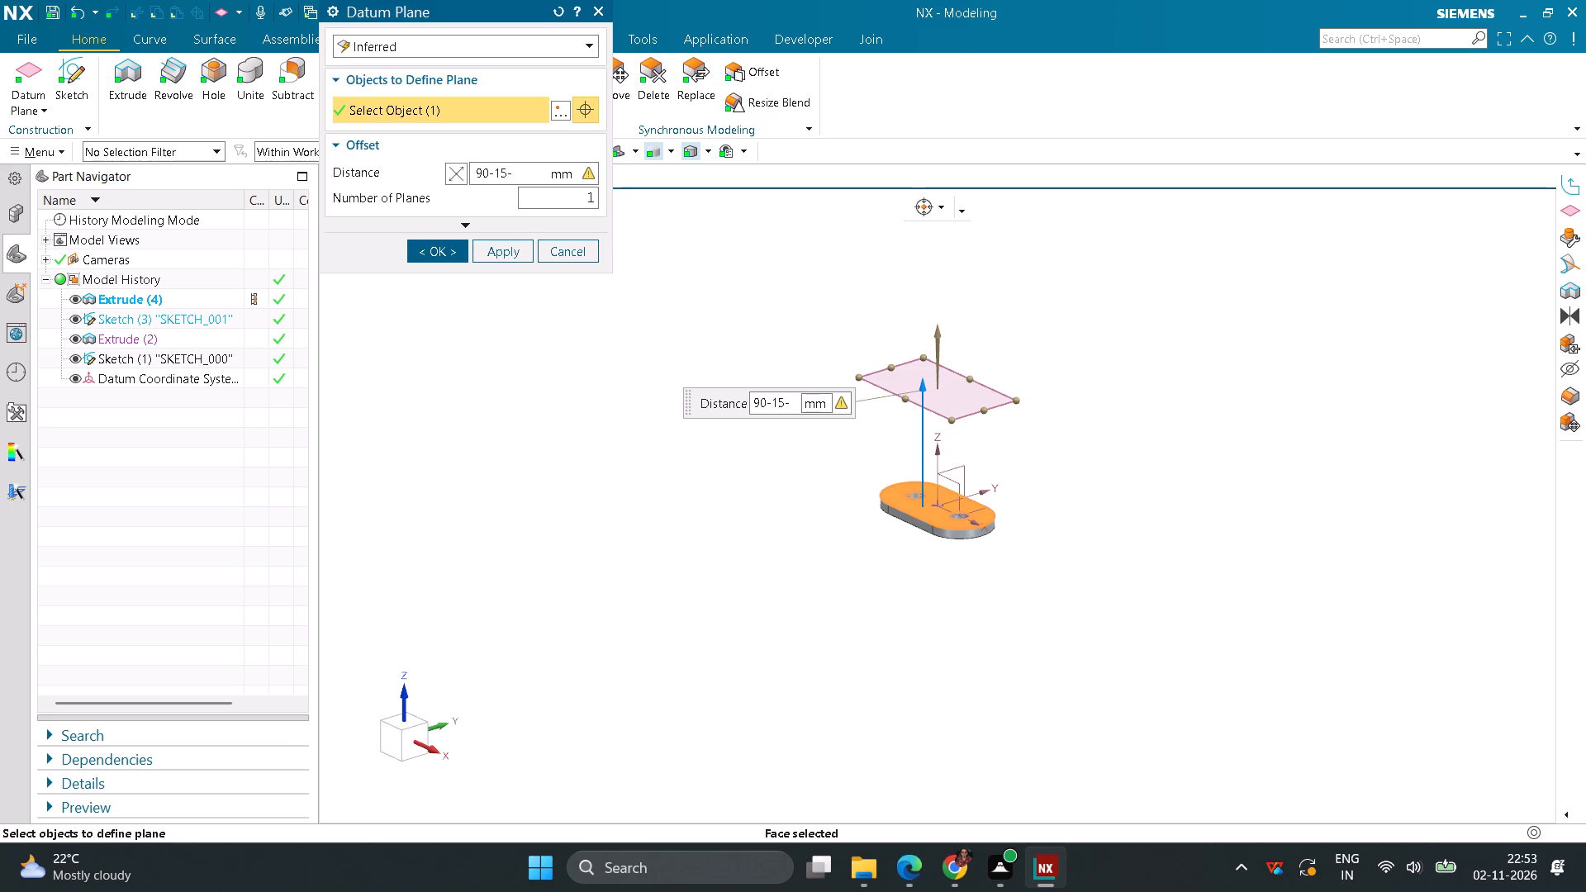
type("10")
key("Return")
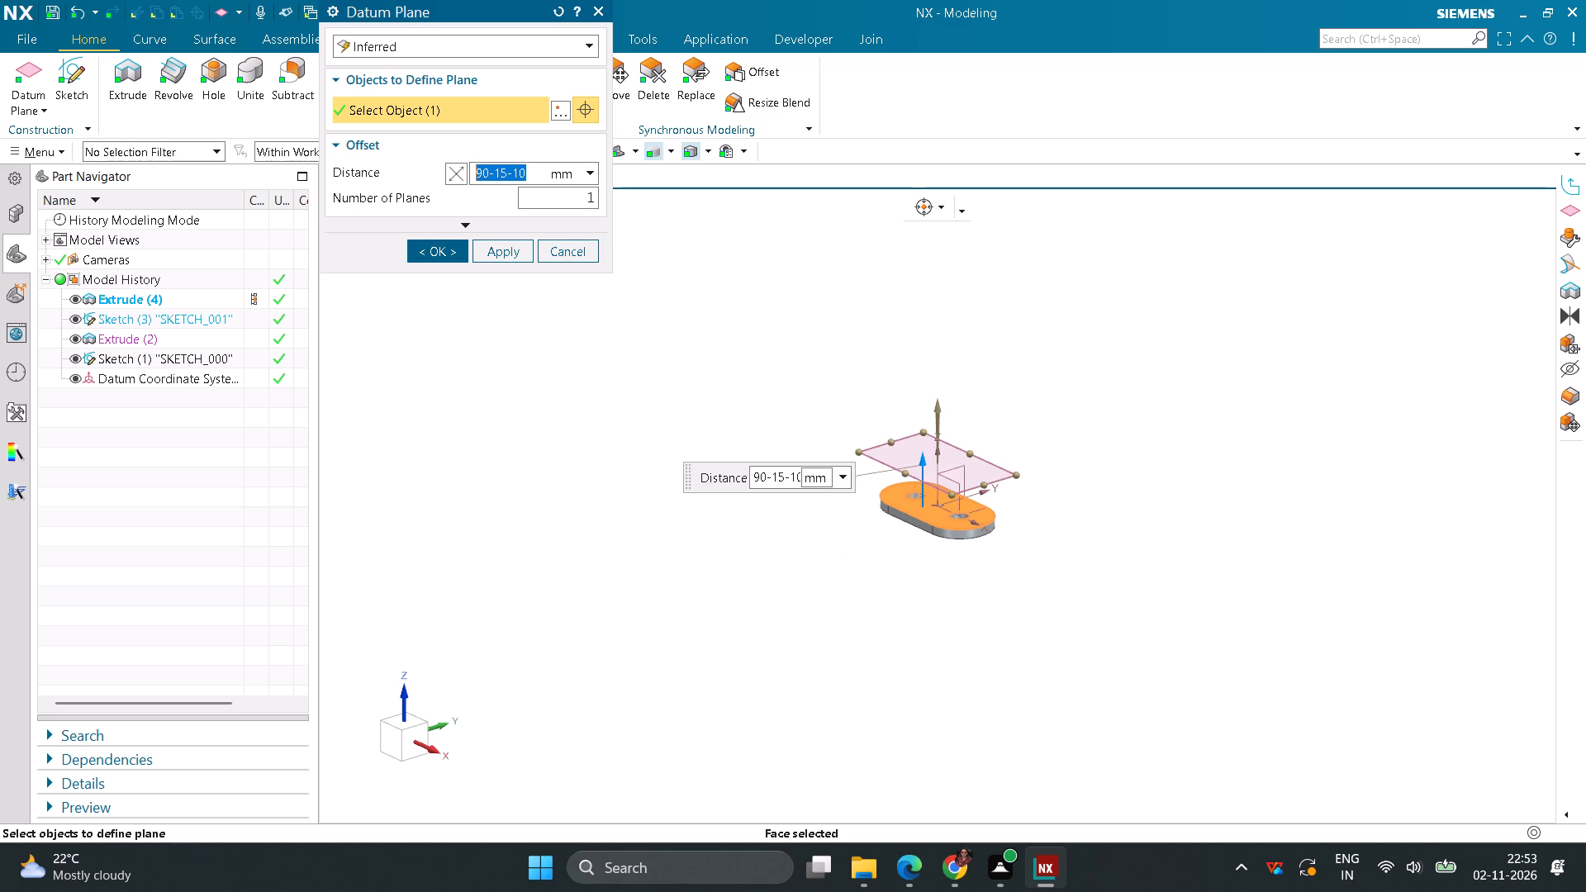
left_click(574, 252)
Start a sketch on the Front plane and draw a 200 mm horizontal line about 110 mm above the plate's top face.
left_click(83, 81)
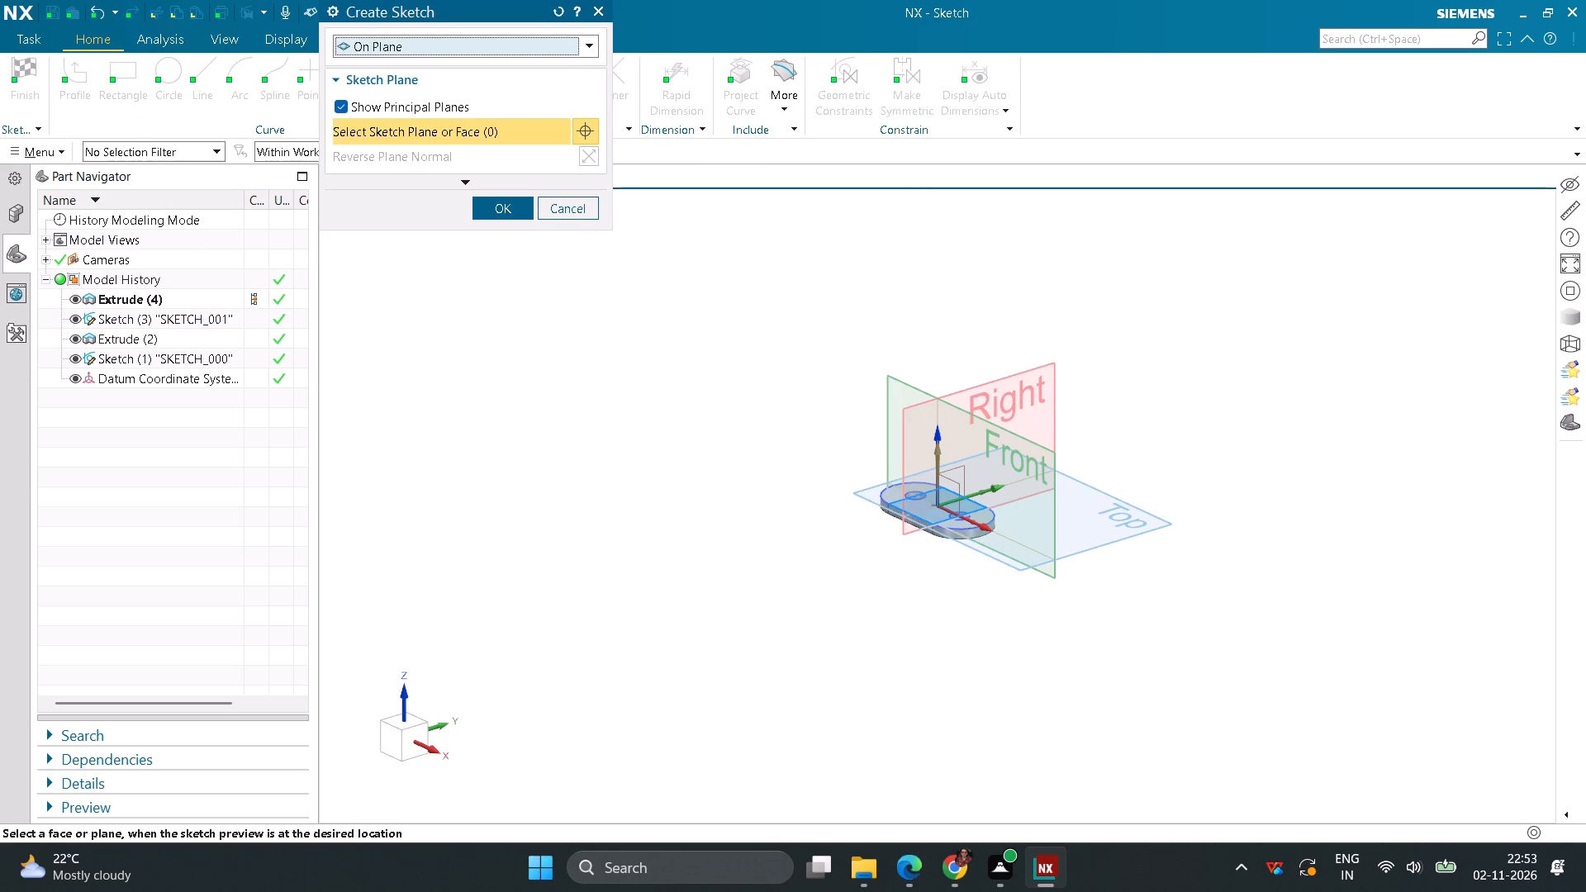
left_click(1055, 576)
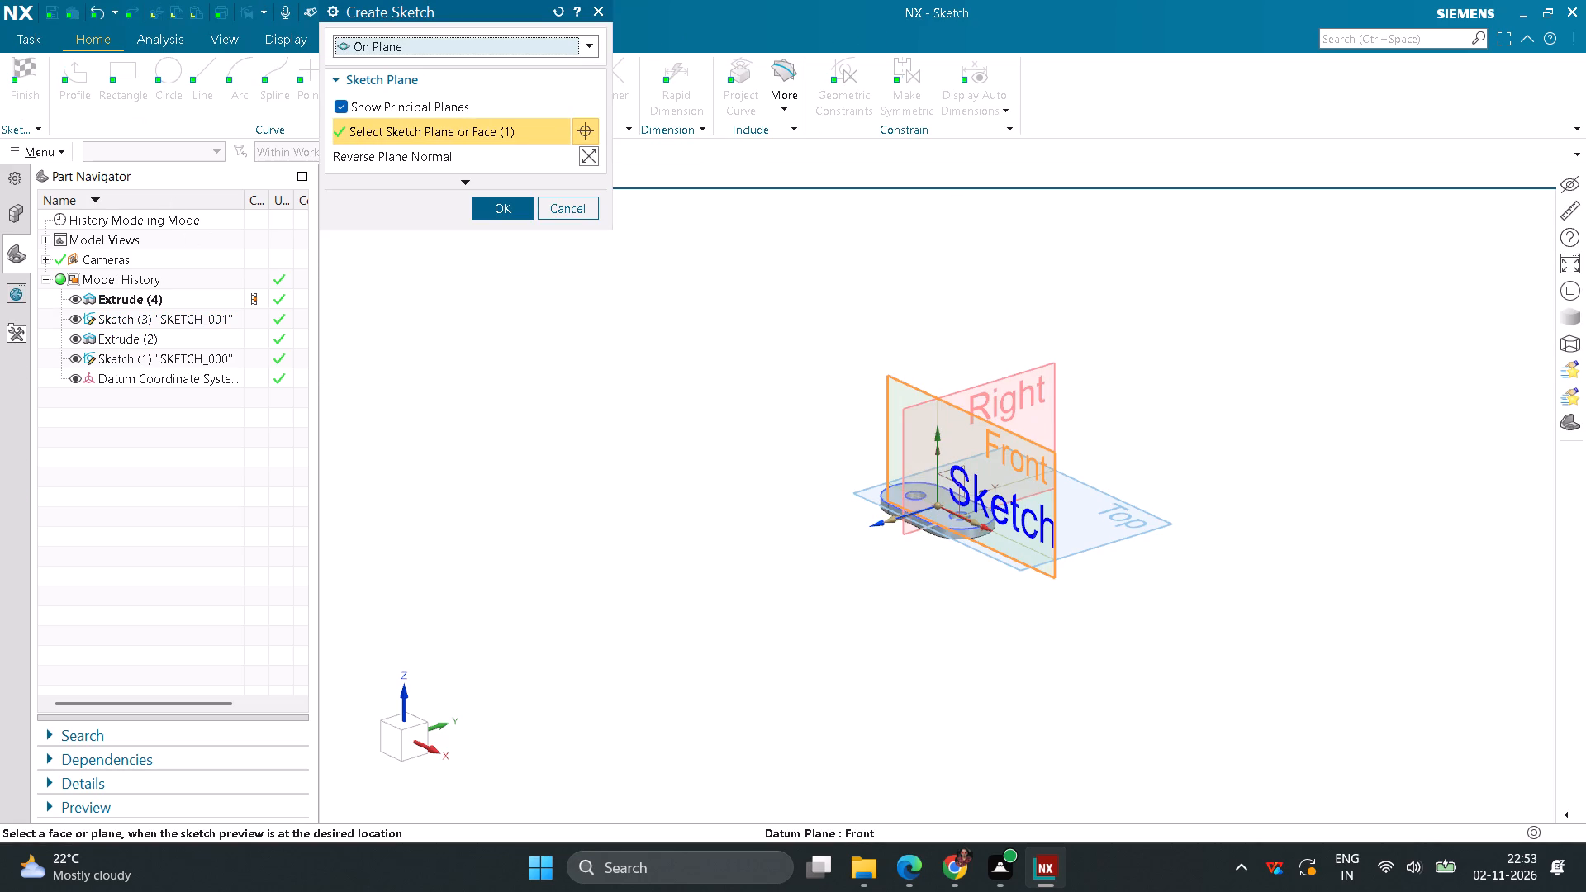
middle_click_drag(776, 571, 762, 582)
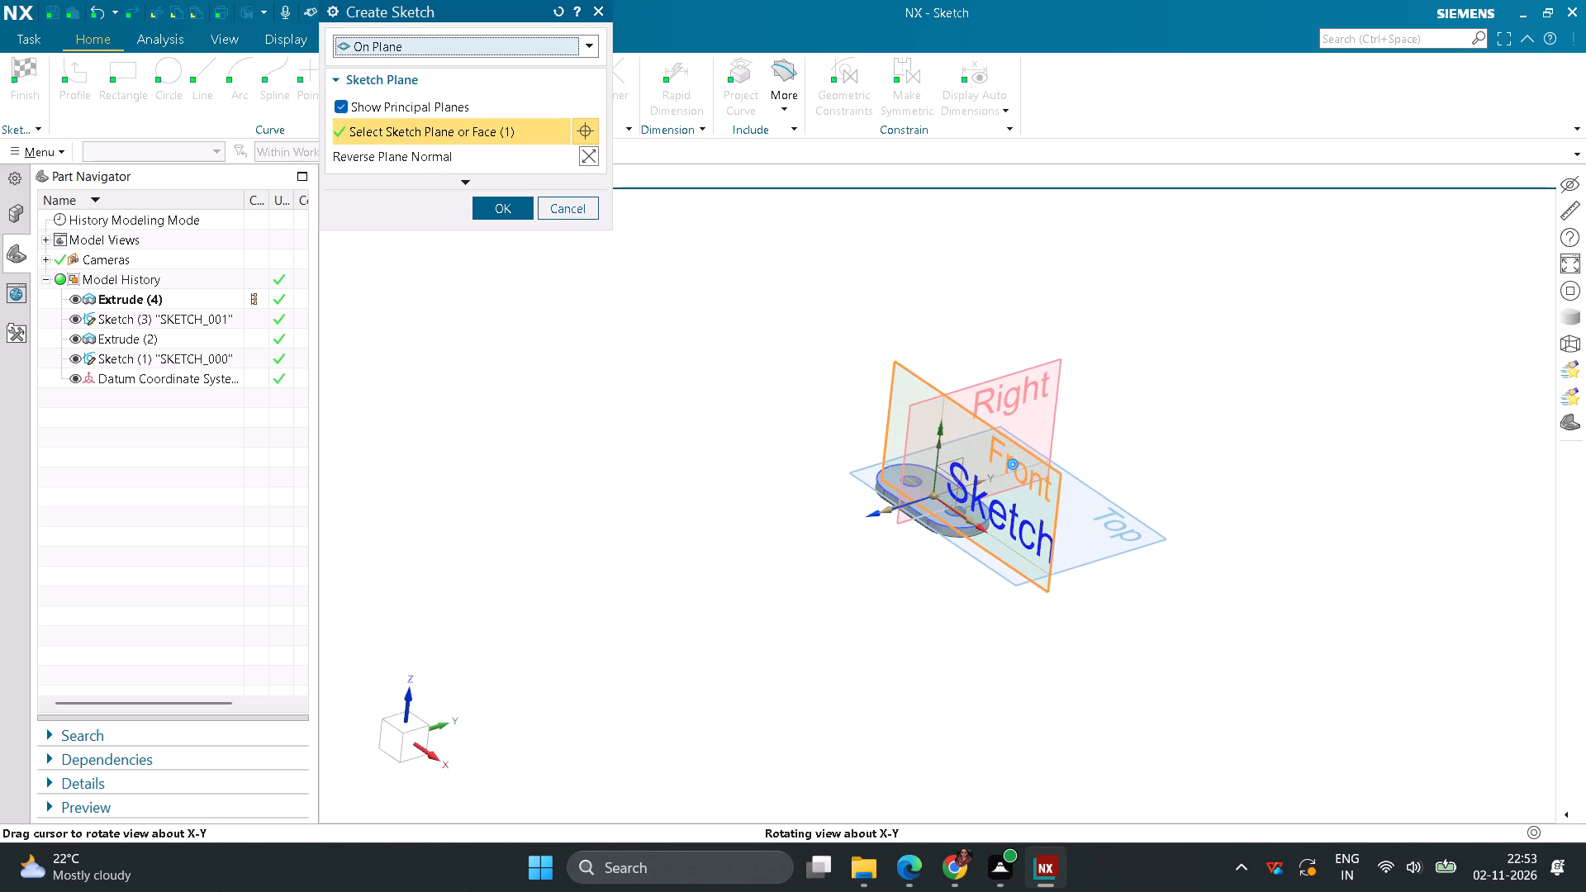
middle_click_drag(762, 582, 762, 581)
left_click(504, 216)
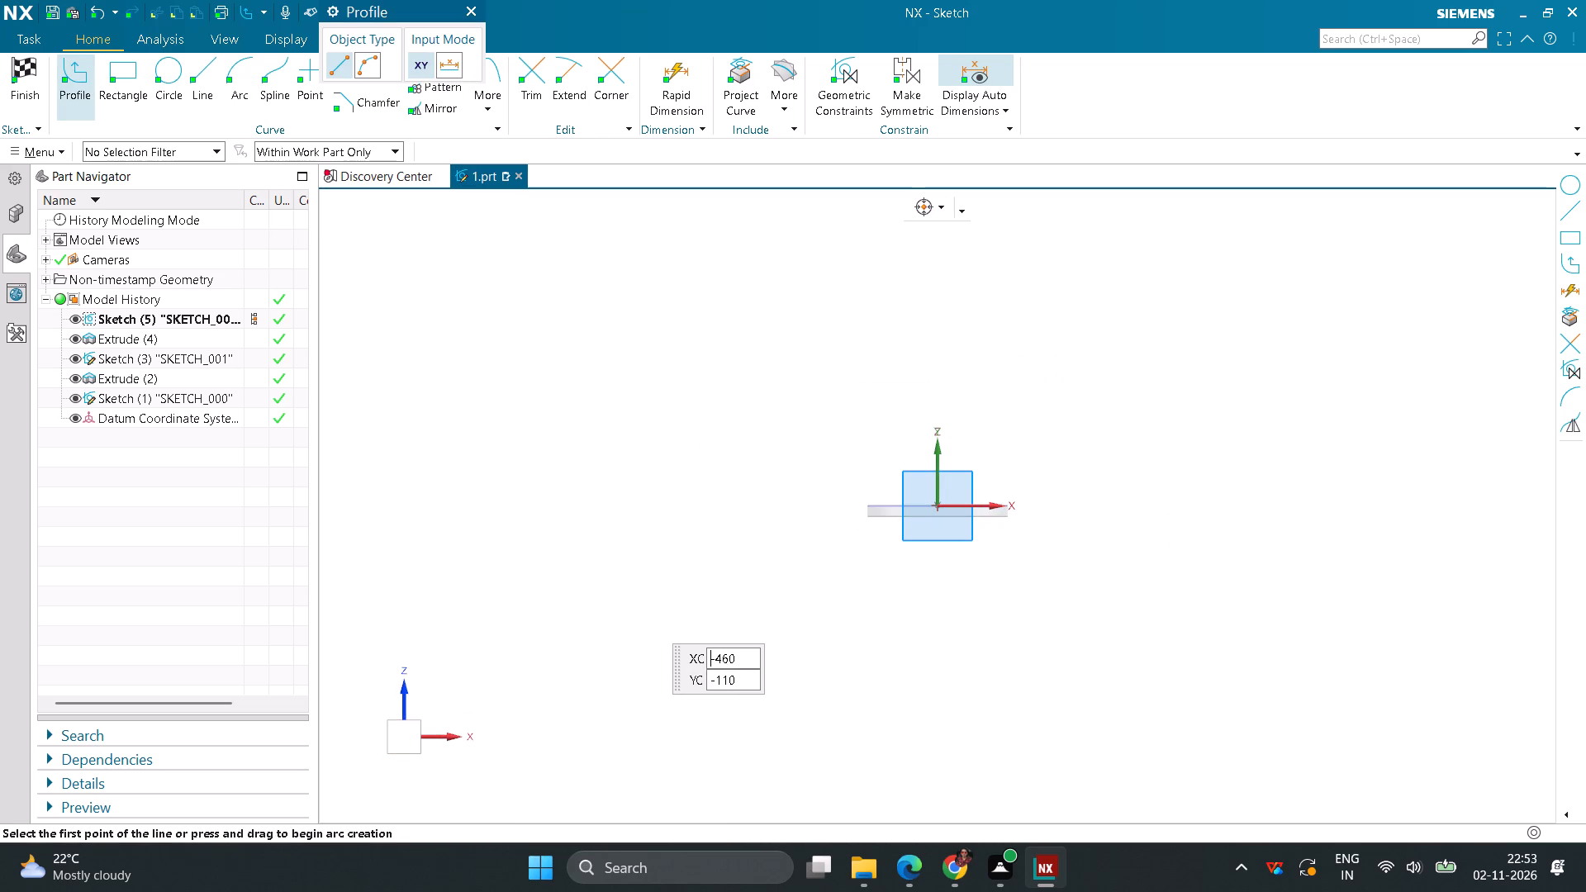
left_click(197, 68)
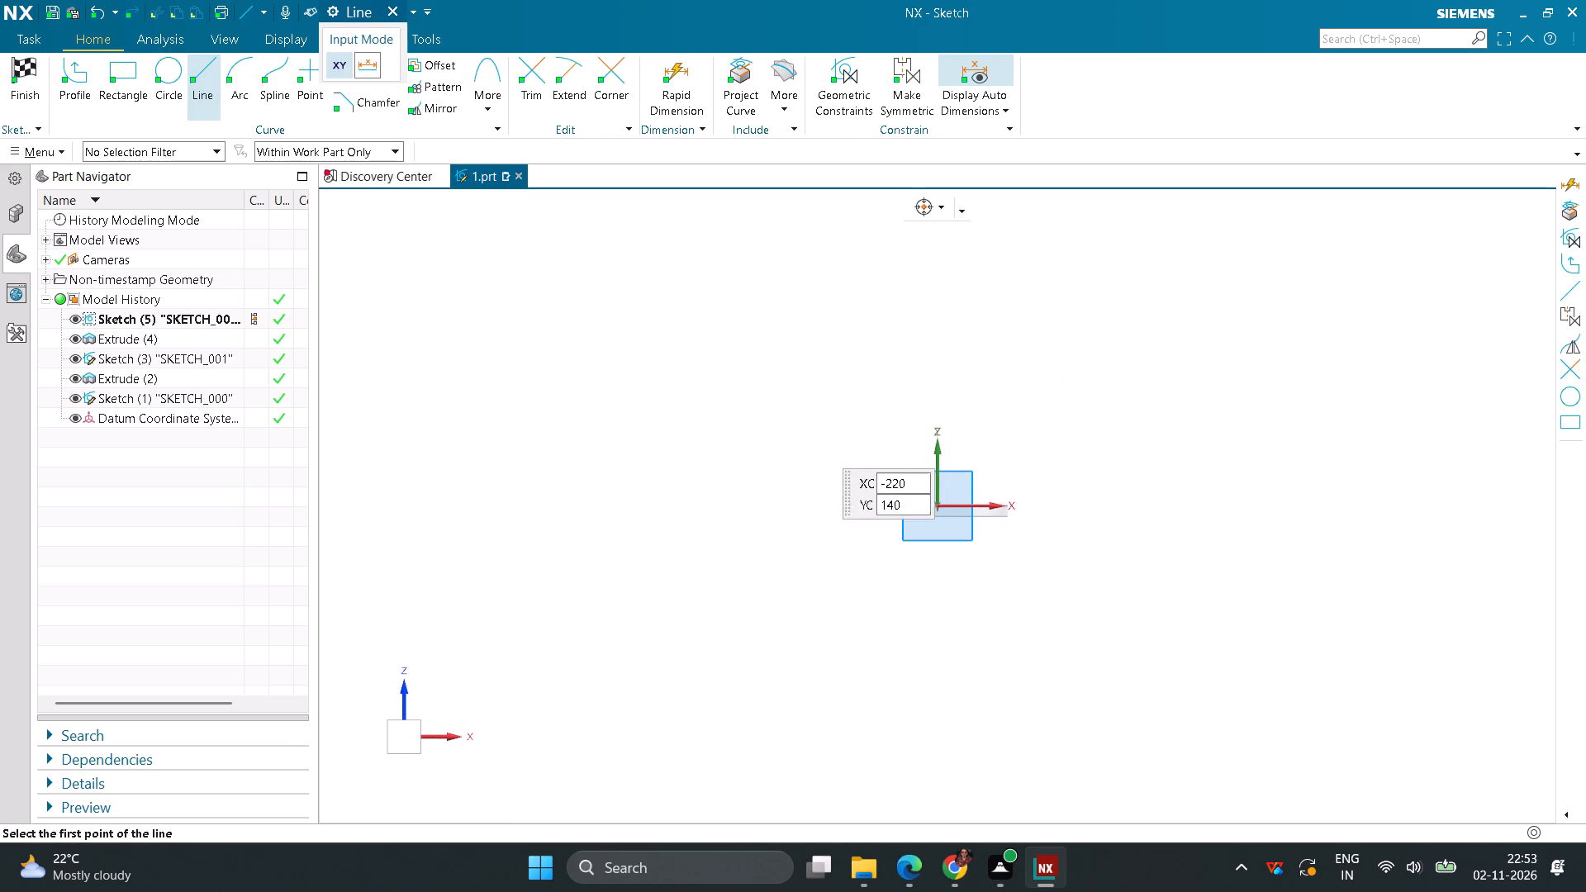
left_click(833, 430)
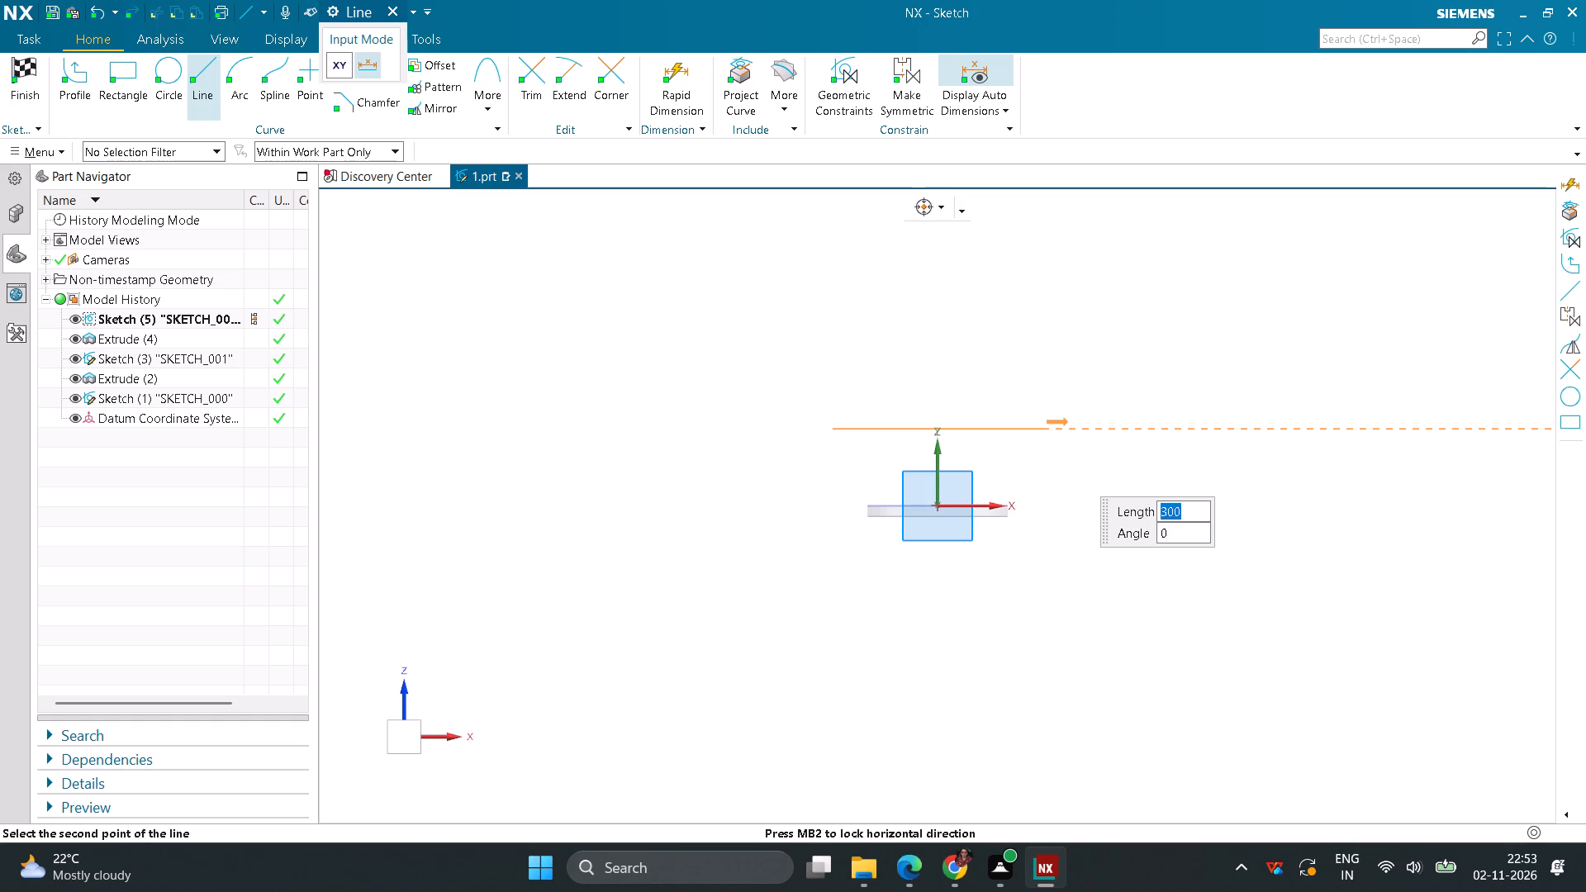
type("200")
key("Return")
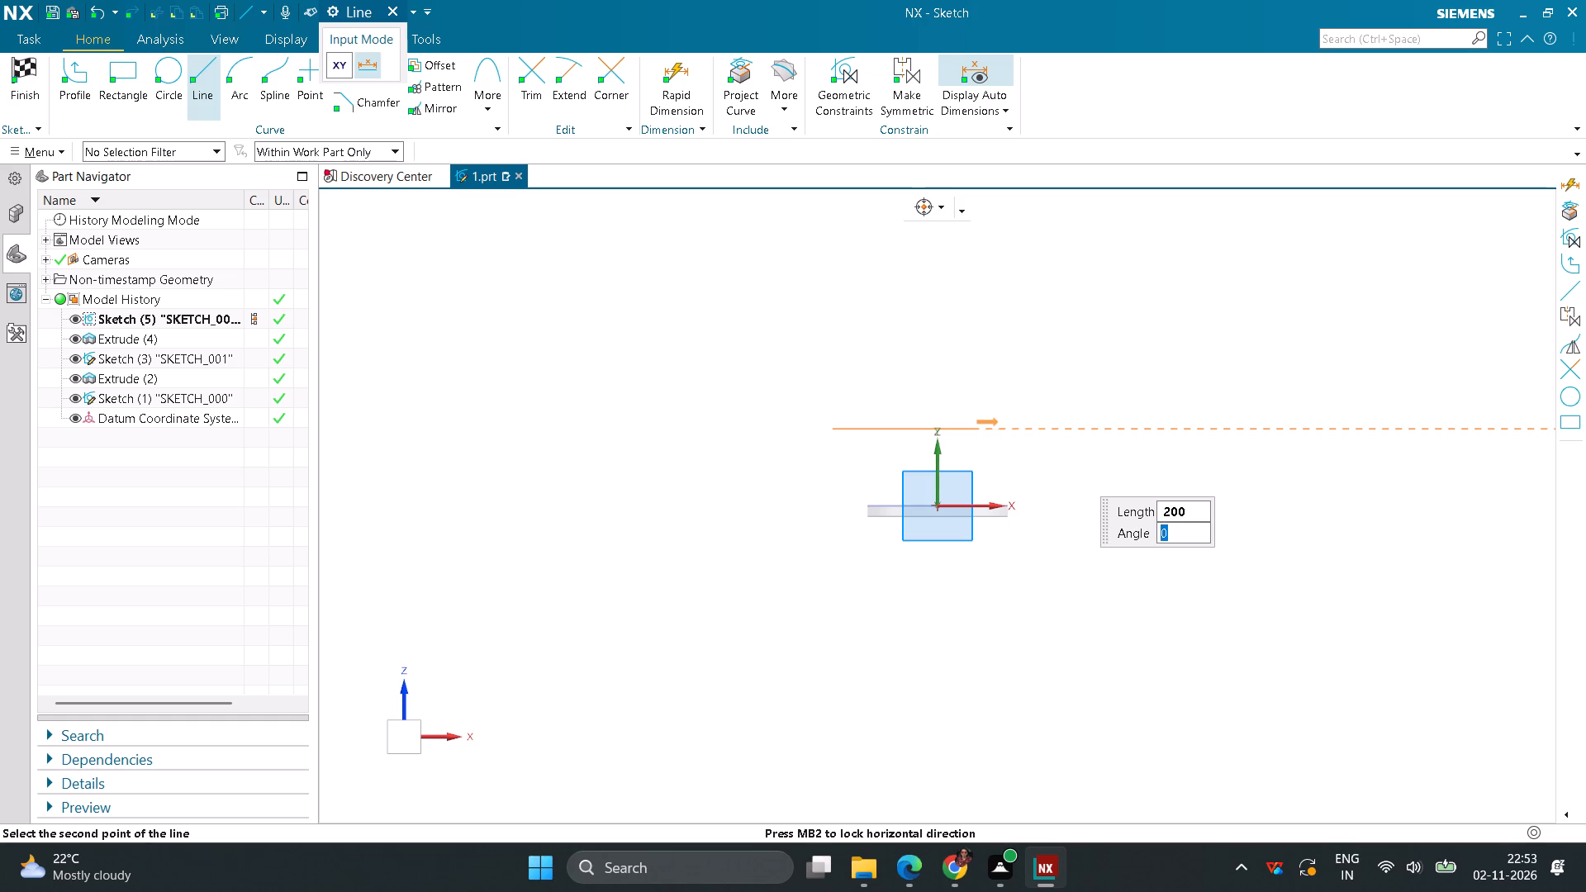
left_click(1042, 439)
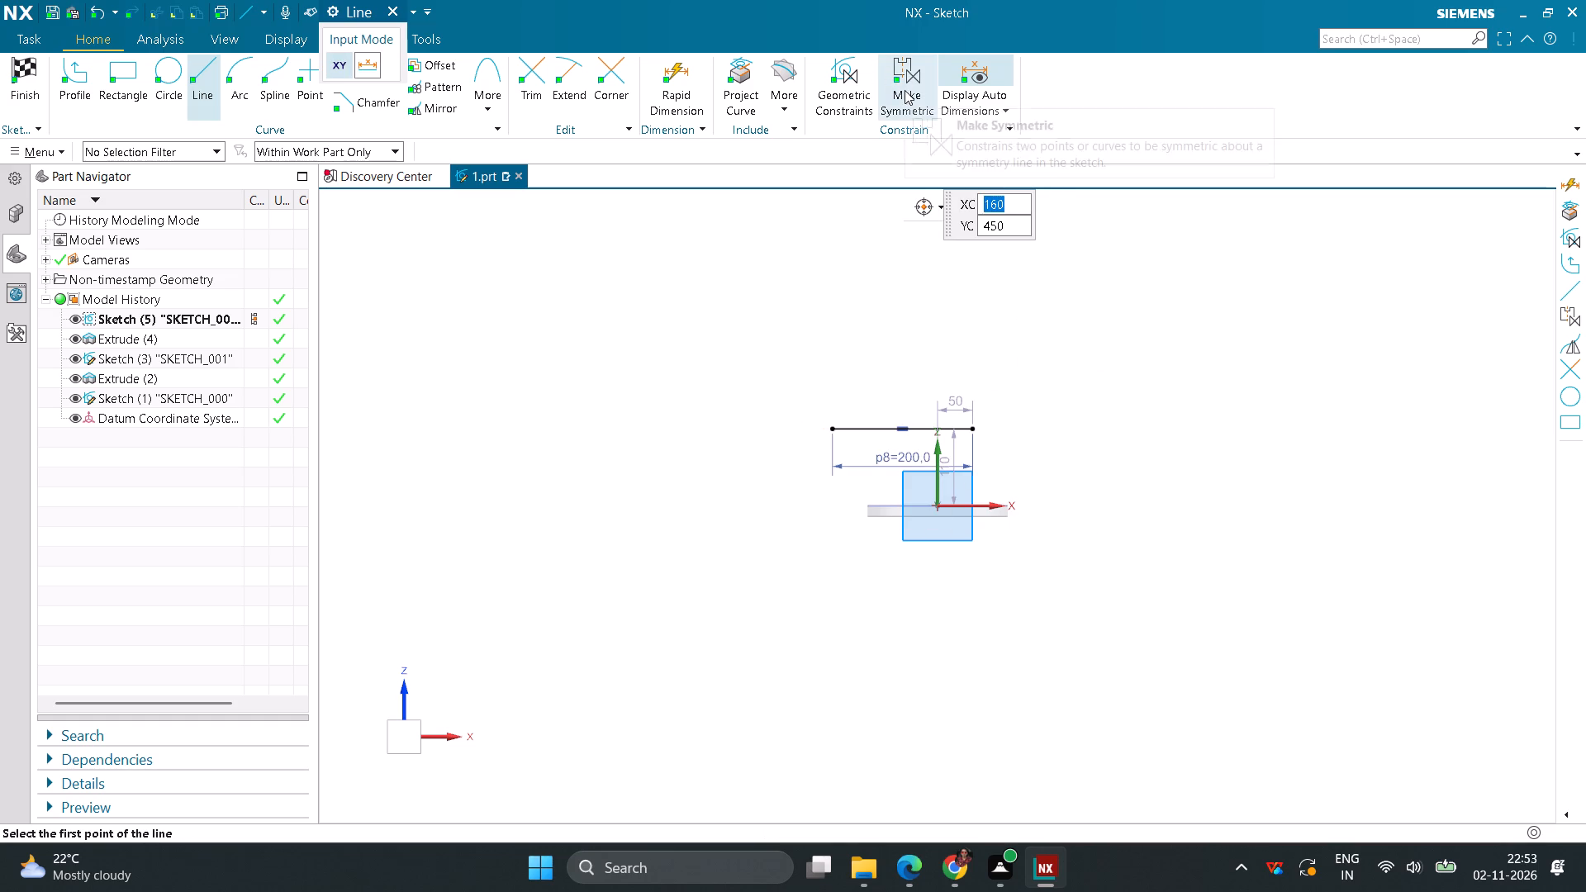
Make the two endpoints of the 200 mm line symmetric about the vertical Z axis.
left_click(905, 90)
left_click(833, 429)
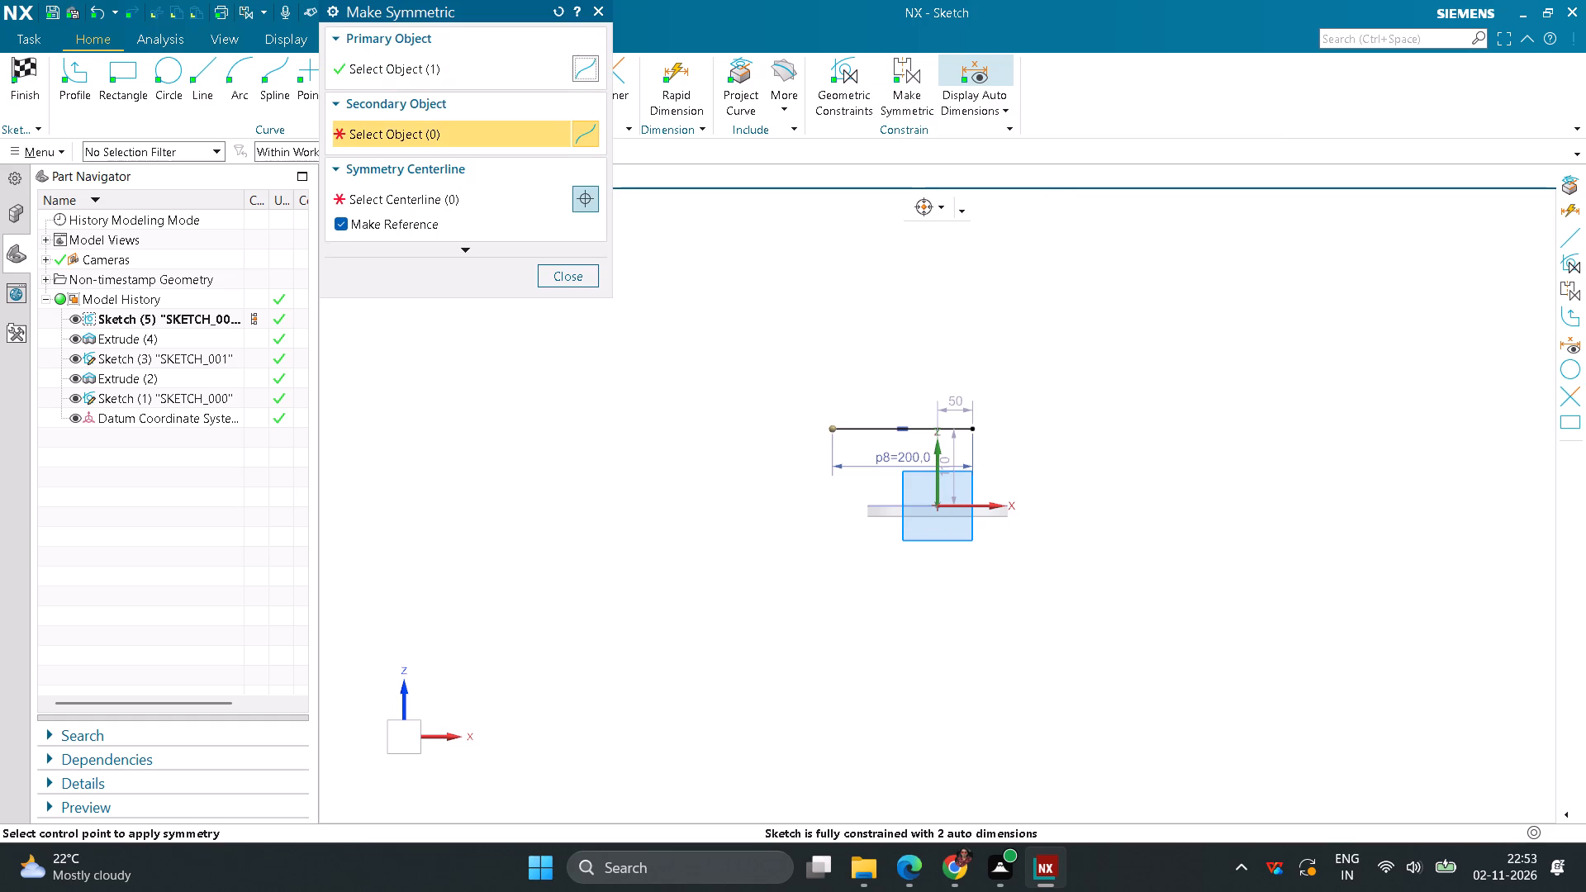
left_click(975, 429)
left_click(942, 476)
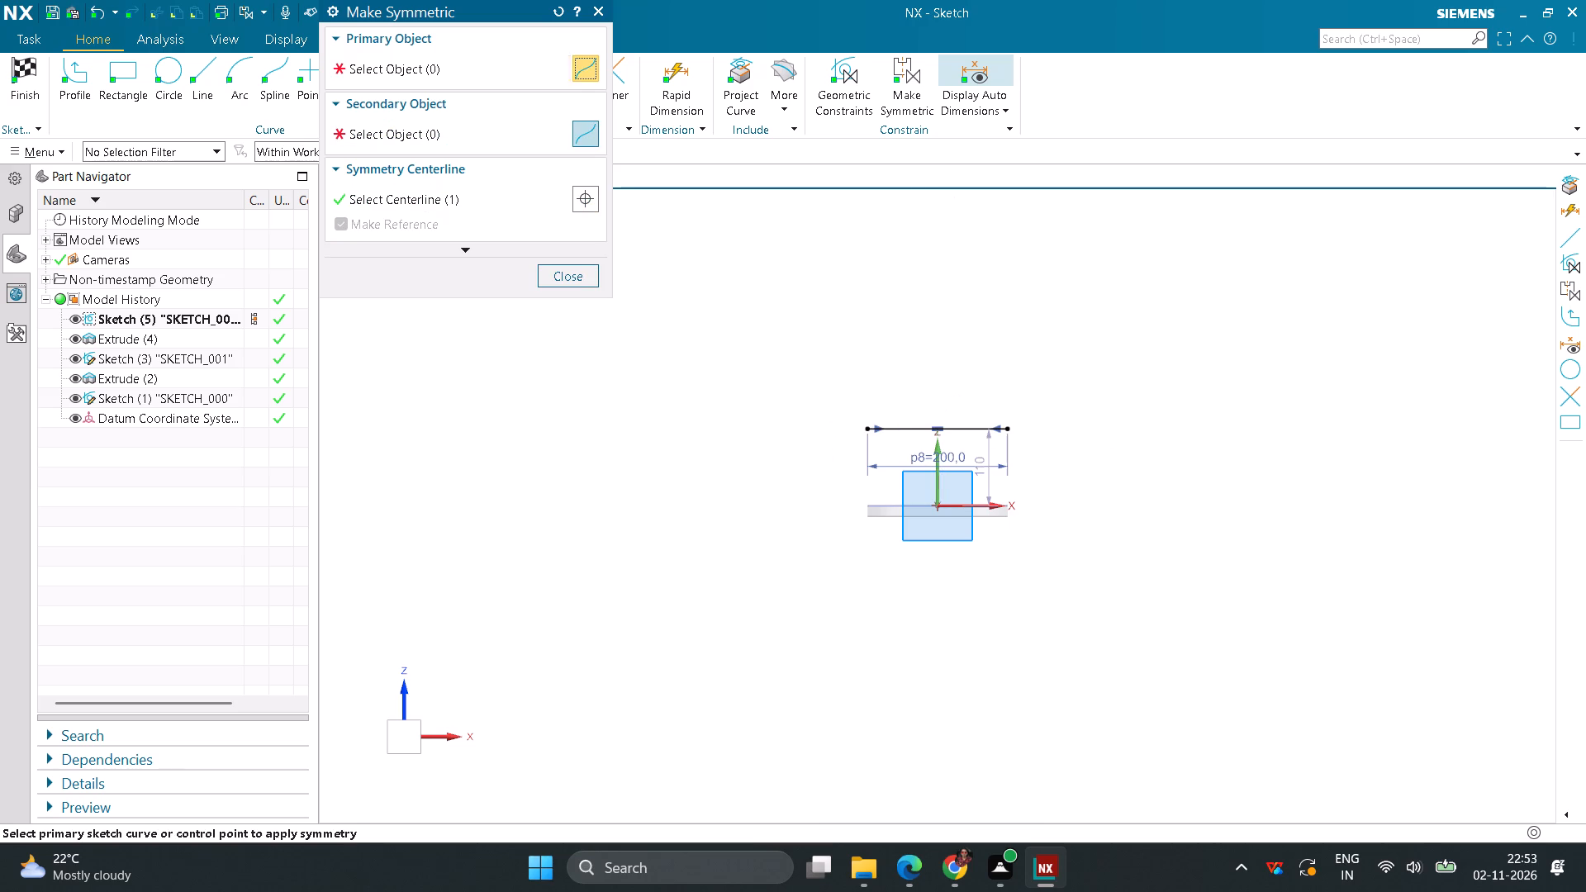
left_click(570, 273)
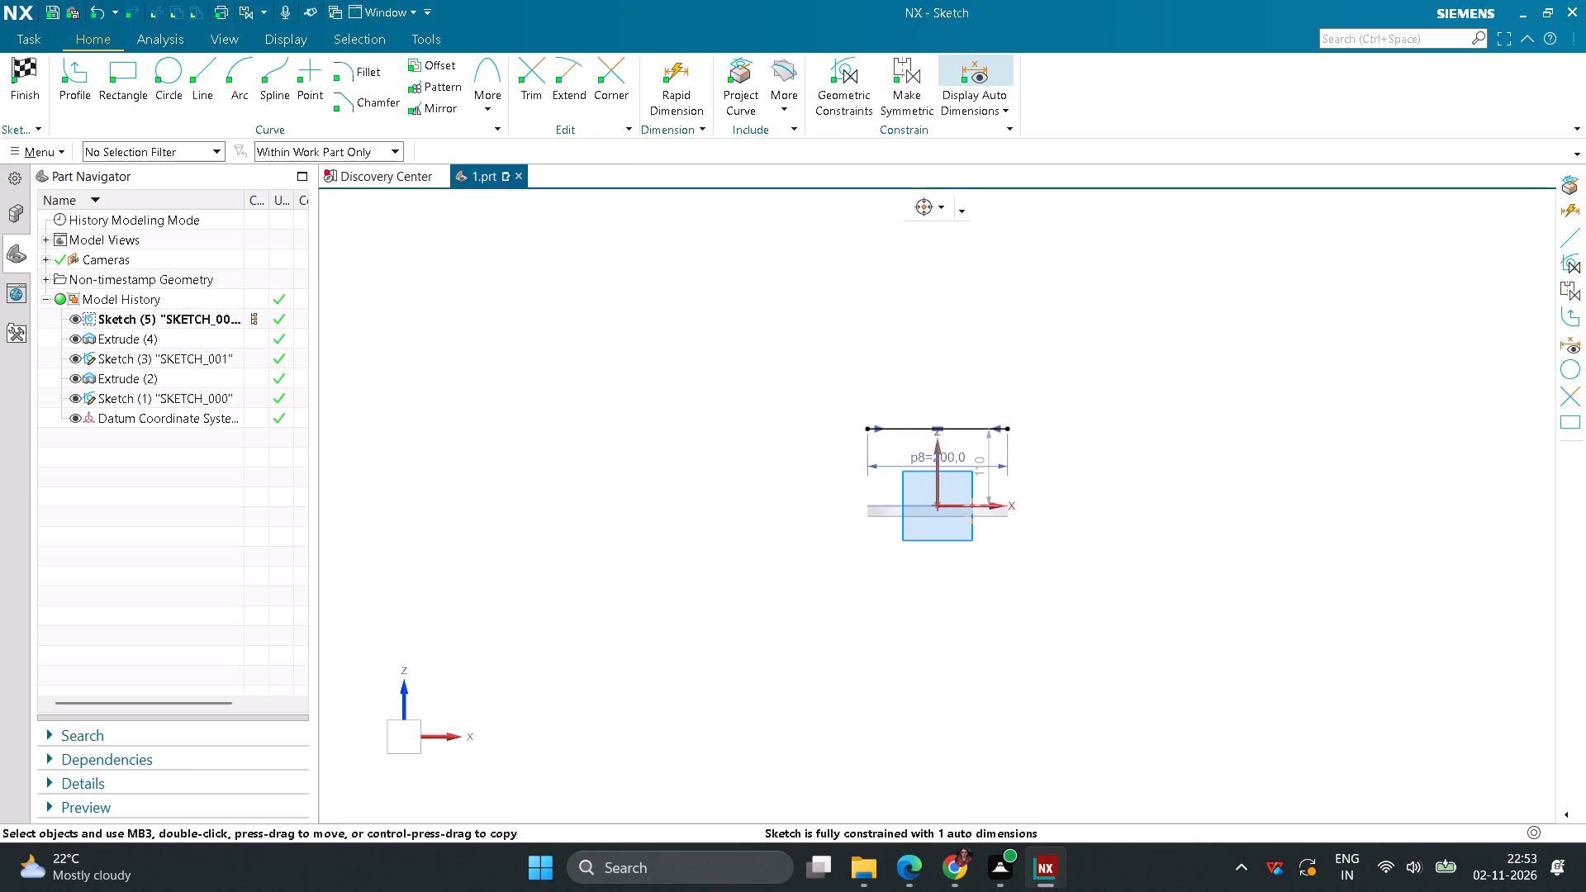
Set the line's height above the X axis to 90-15-10 mm.
scroll(1052, 523, "up", 2)
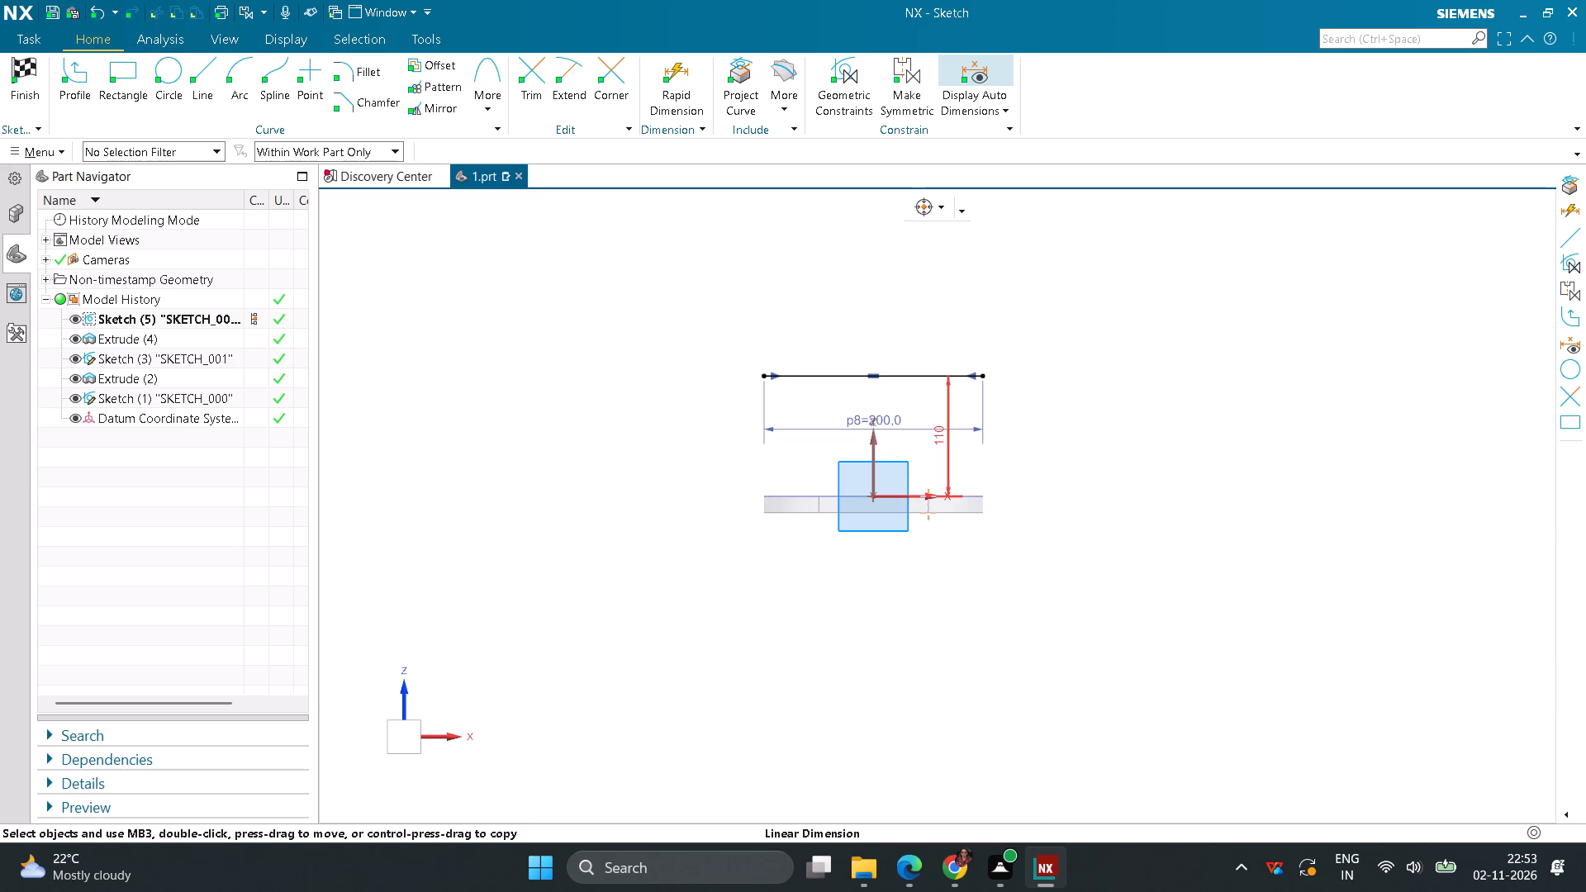
double_click(952, 458)
type("90-15-10")
key("Return")
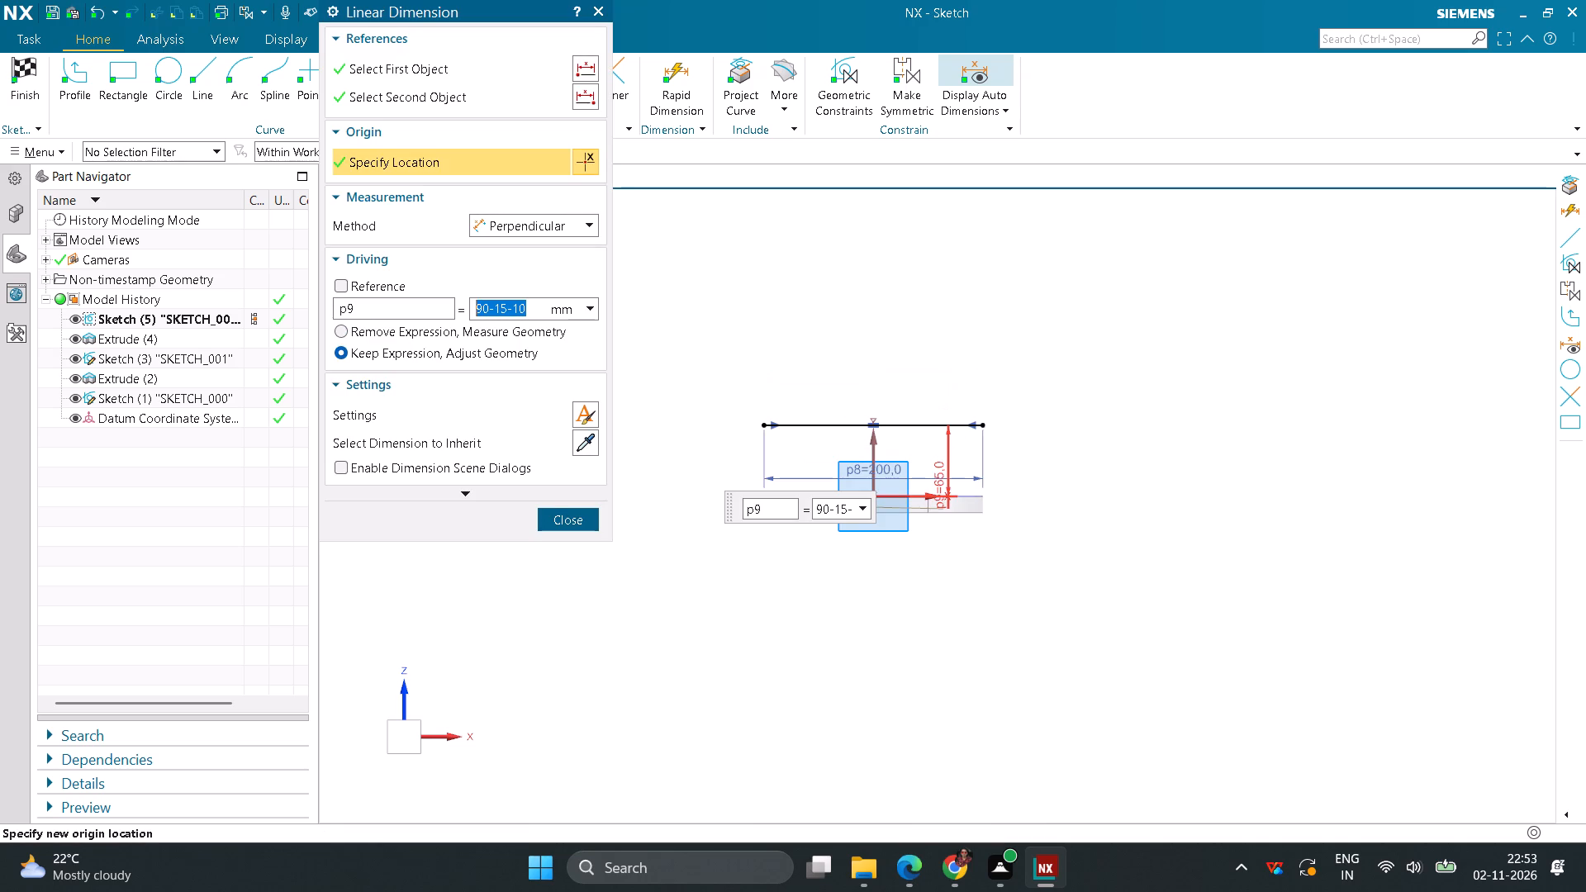
left_click(558, 519)
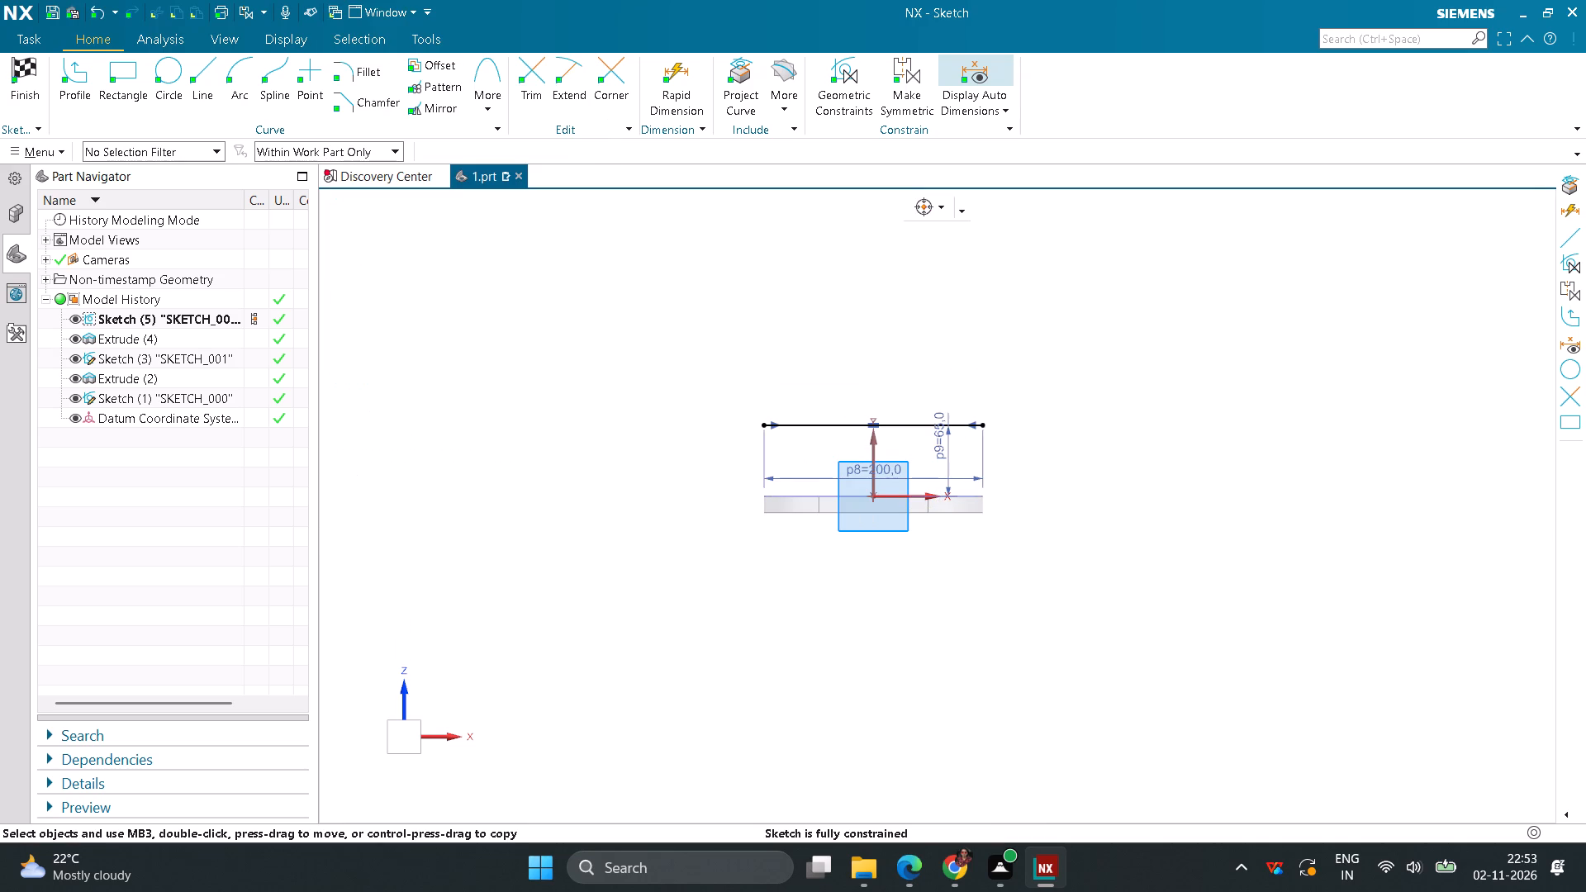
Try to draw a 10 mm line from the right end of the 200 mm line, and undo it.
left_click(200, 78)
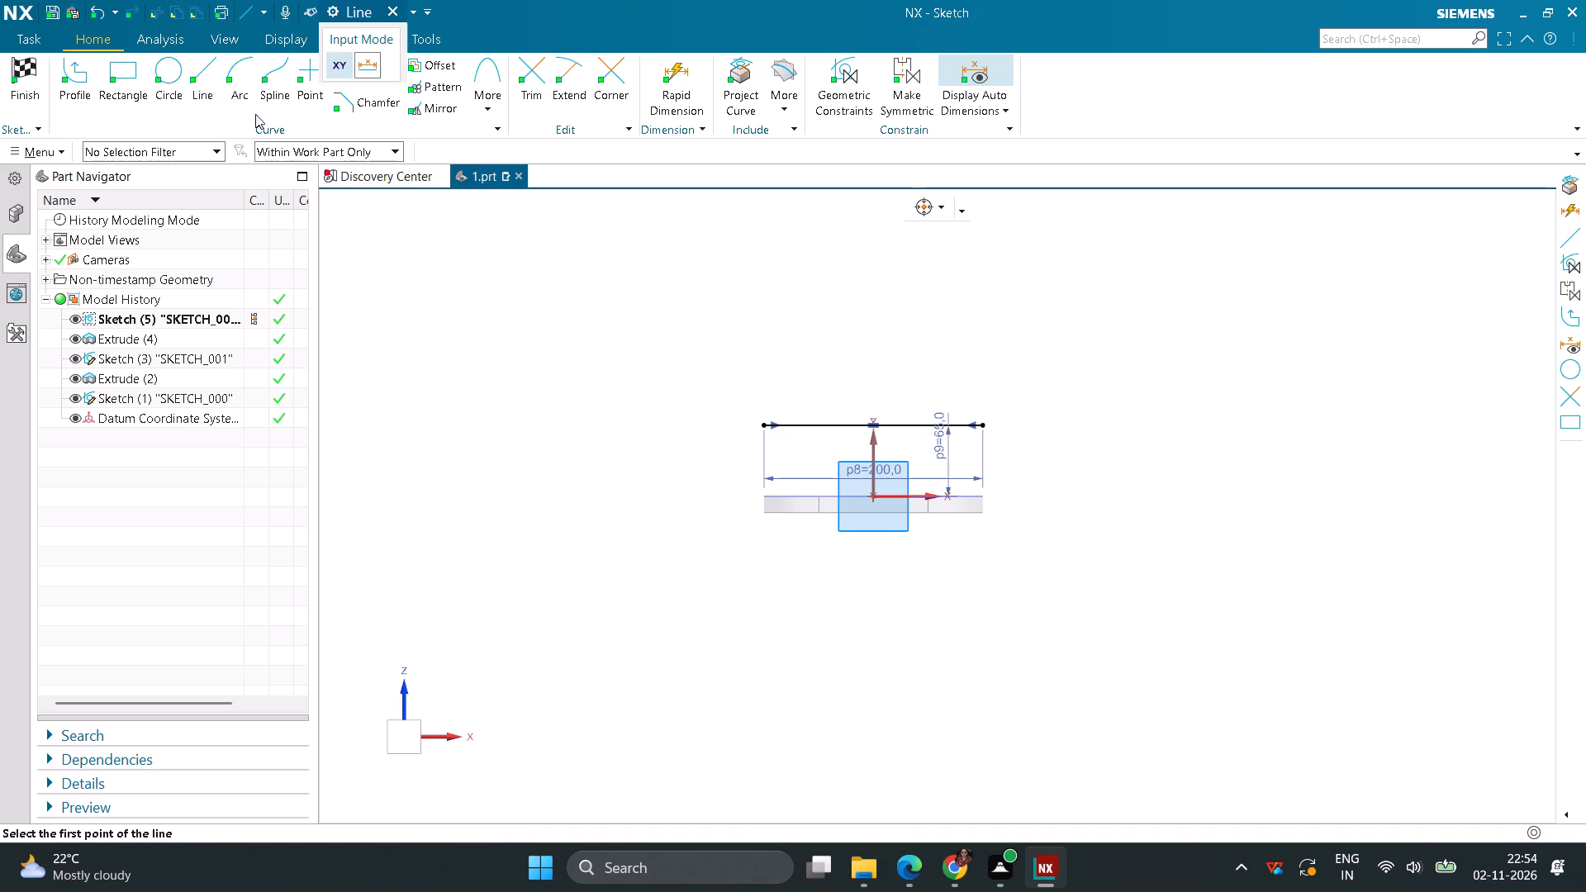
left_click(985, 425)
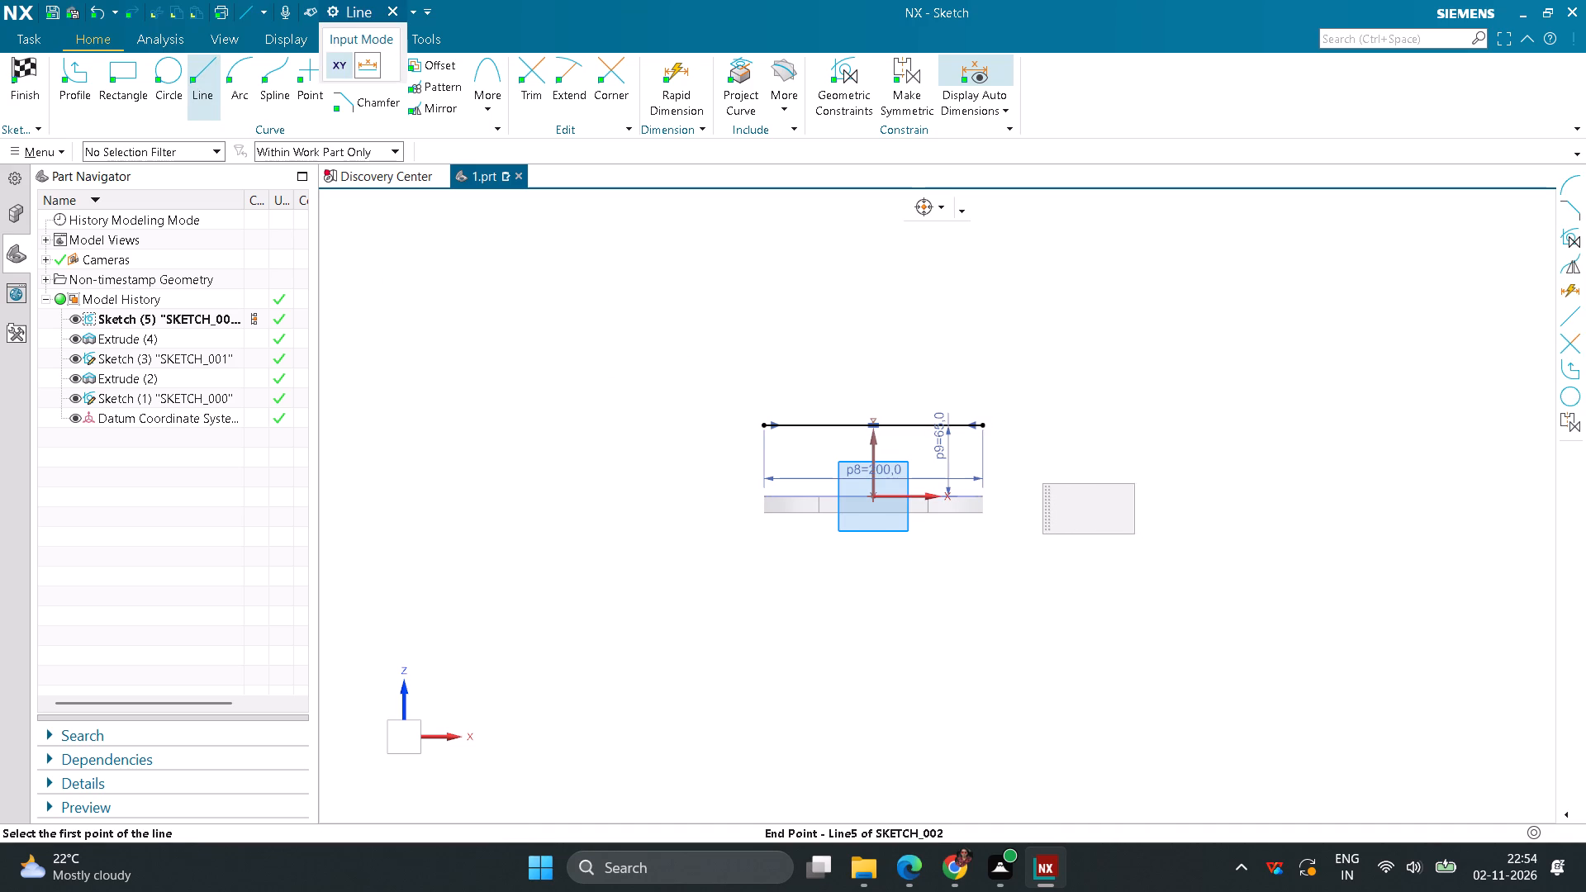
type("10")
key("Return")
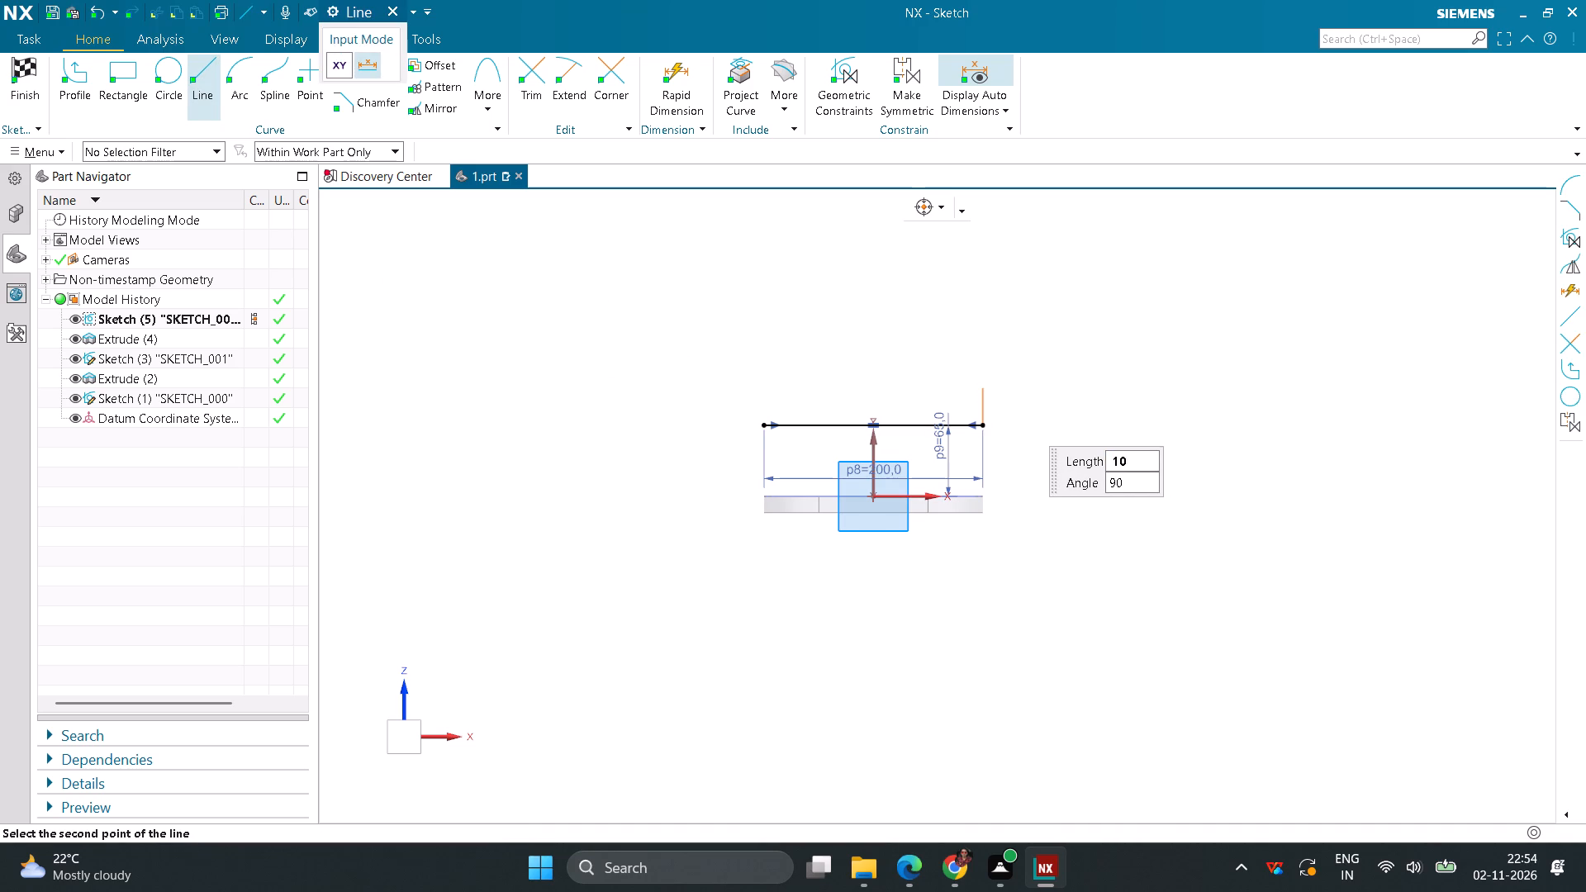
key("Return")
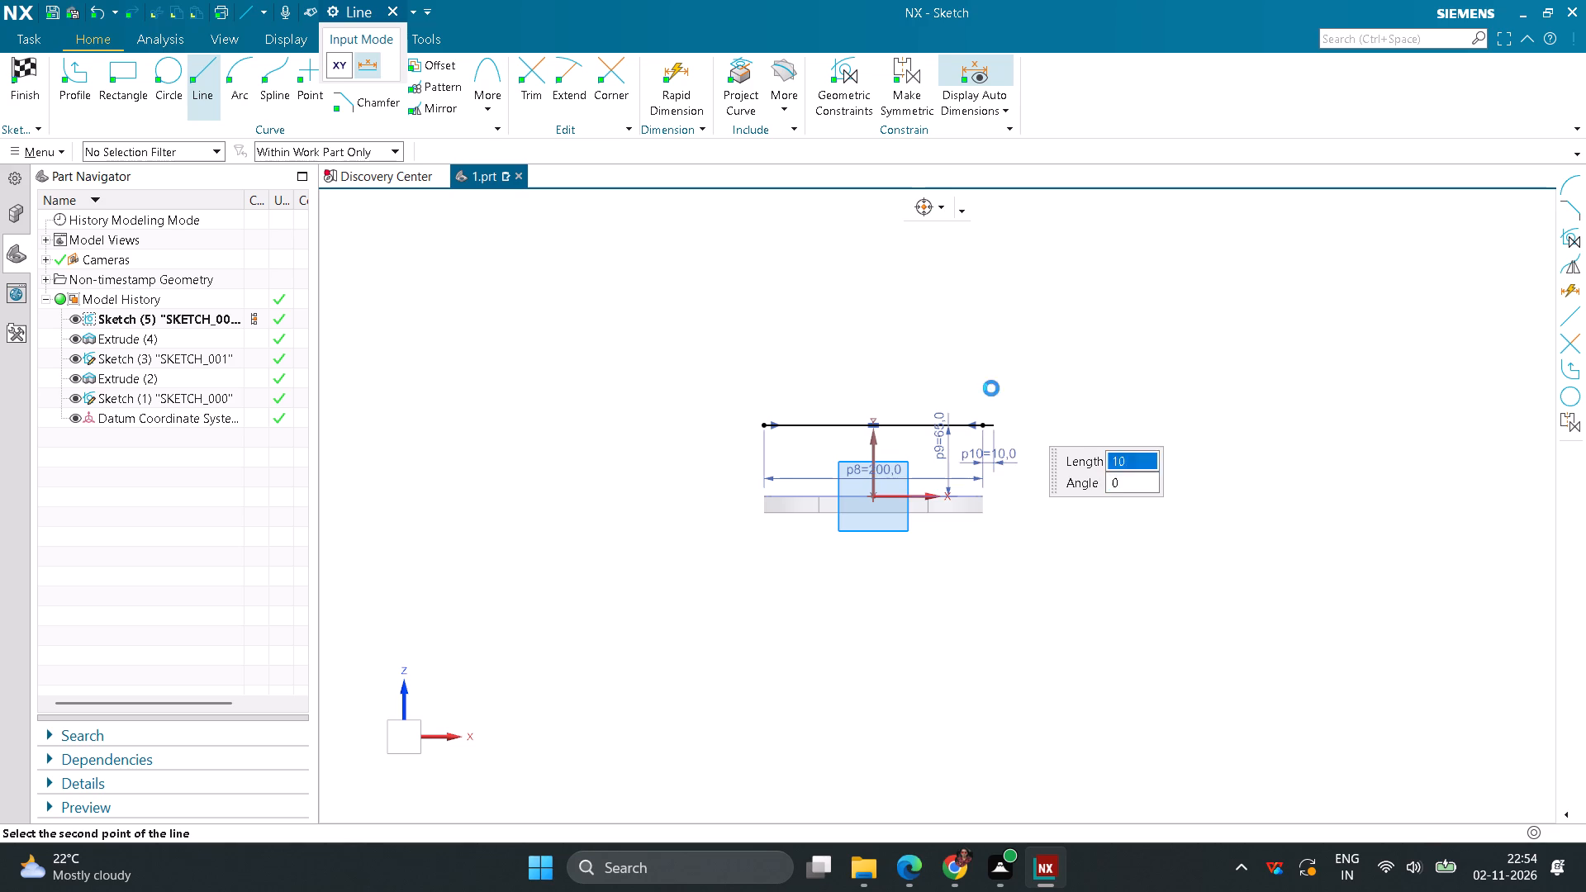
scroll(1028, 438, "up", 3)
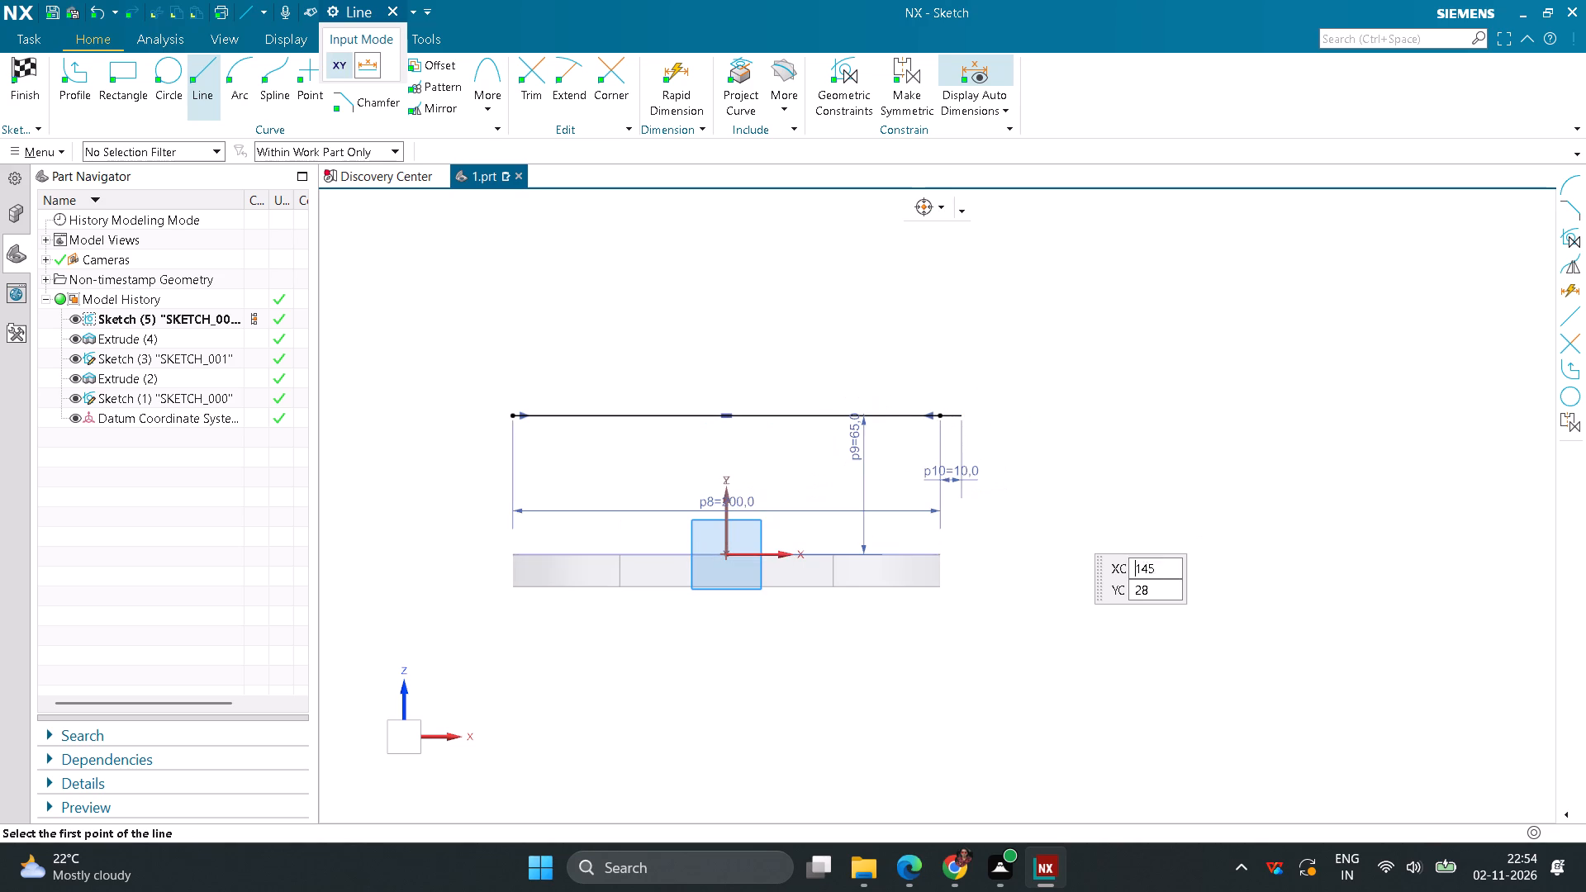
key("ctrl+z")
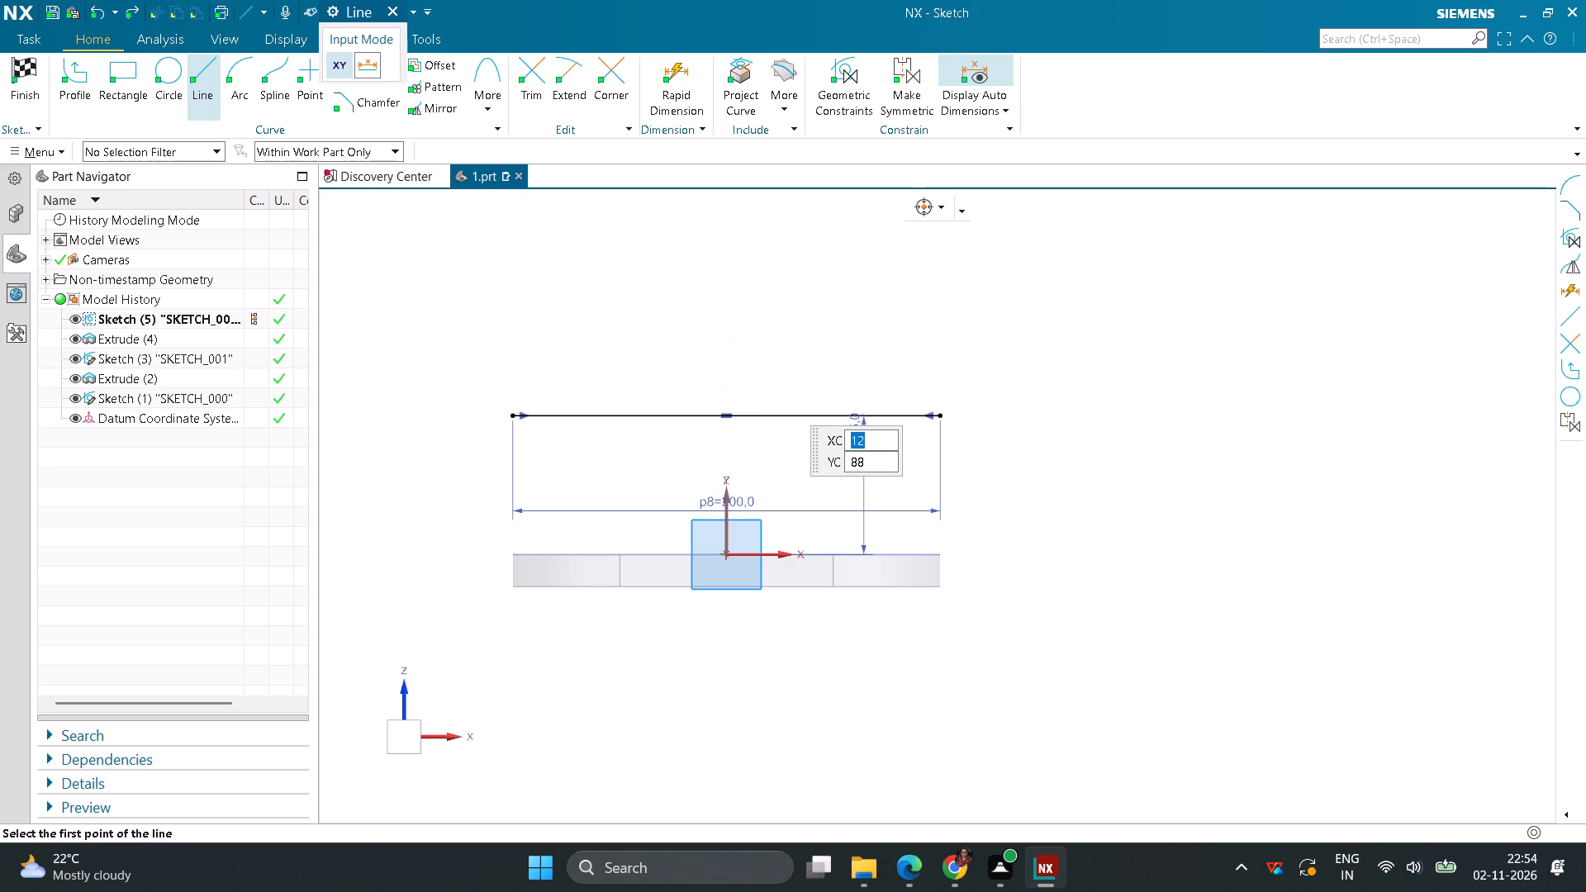
Draw a 10 mm vertical line up from the horizontal line's right end, and from its top a slanted line about 209.5 mm long rising leftward.
left_click(943, 416)
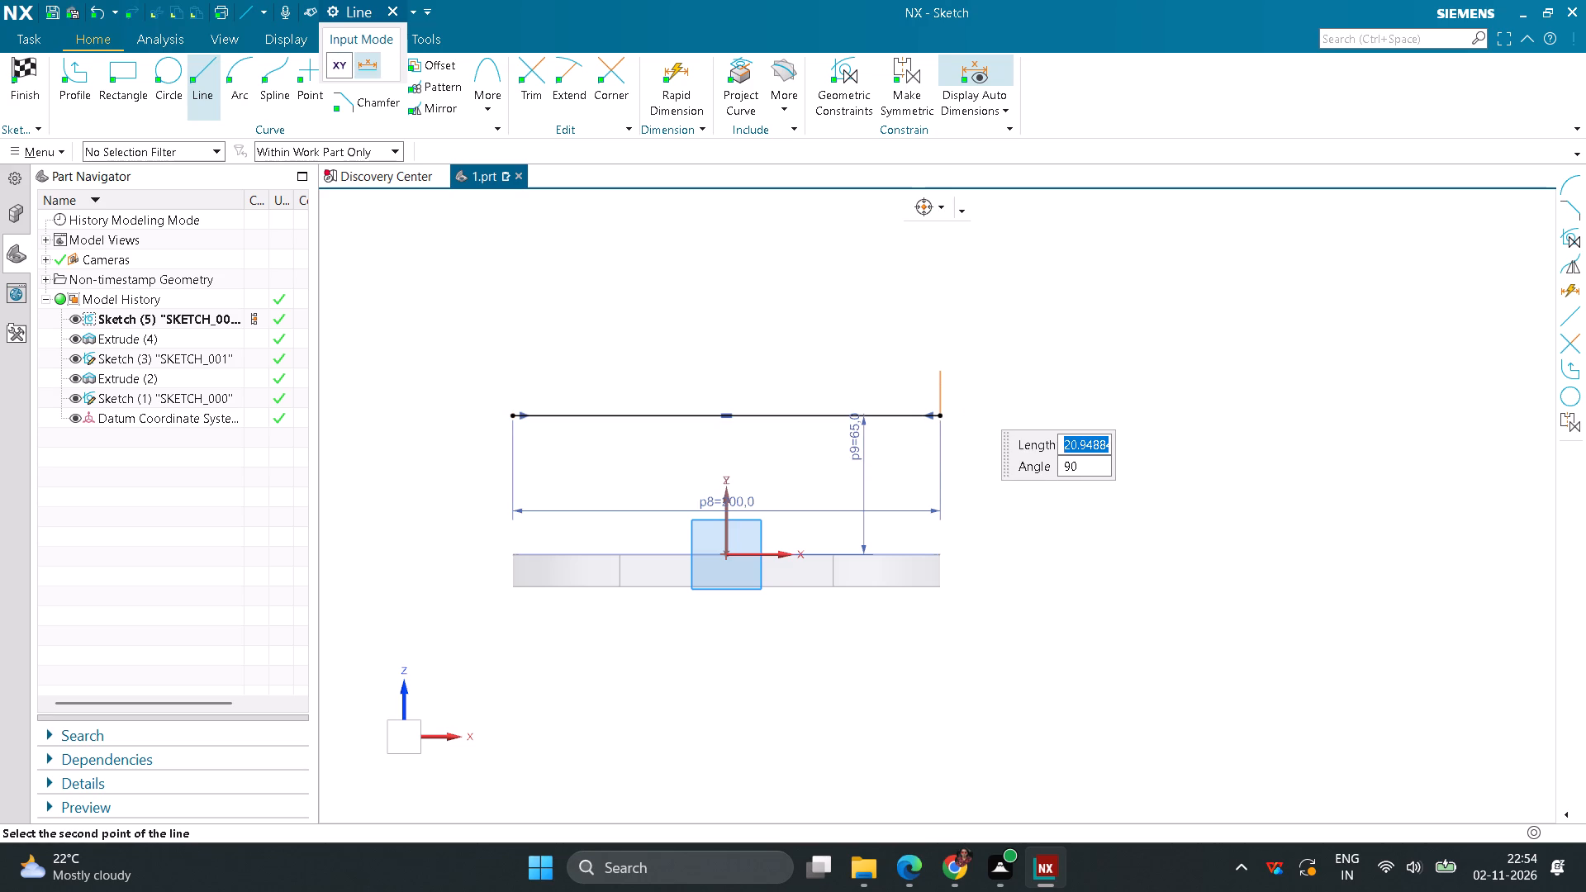
type("10")
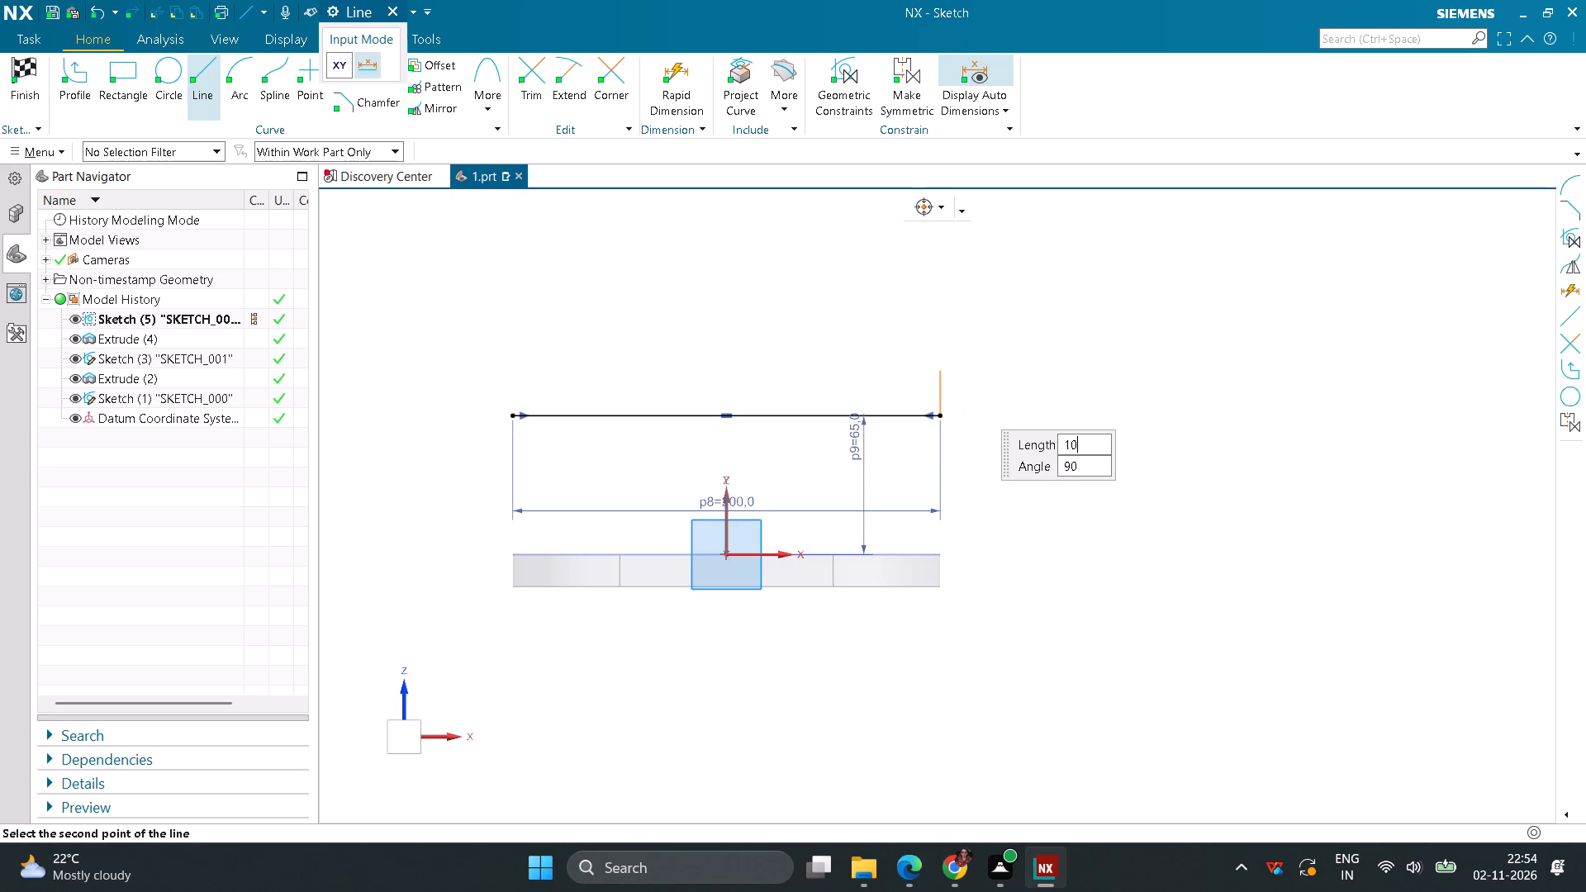
key("Return")
key("Return")
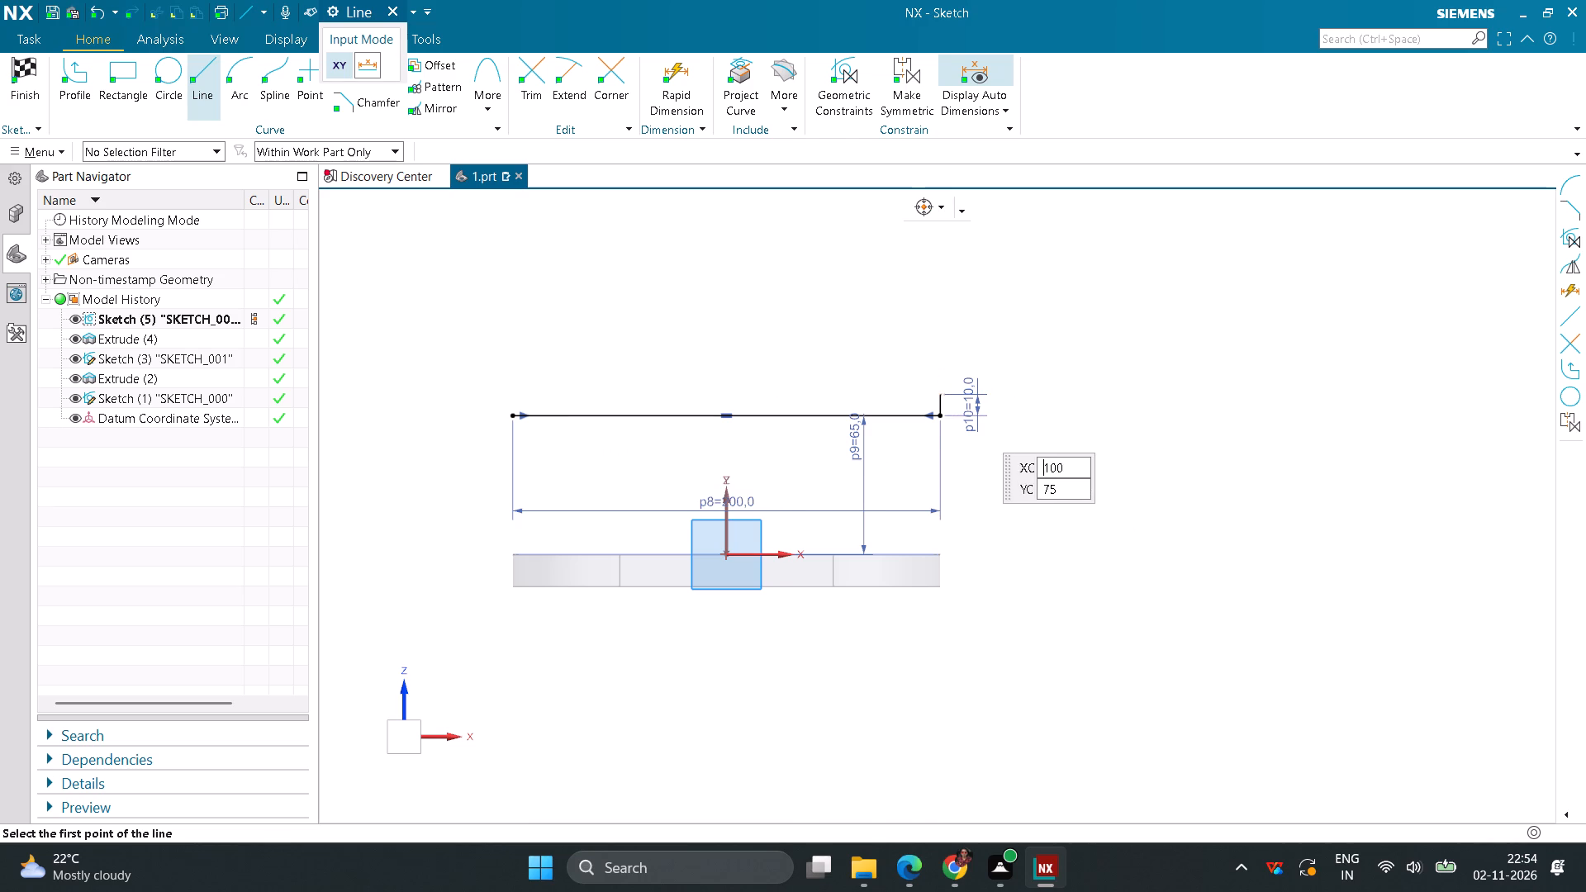
left_click(943, 395)
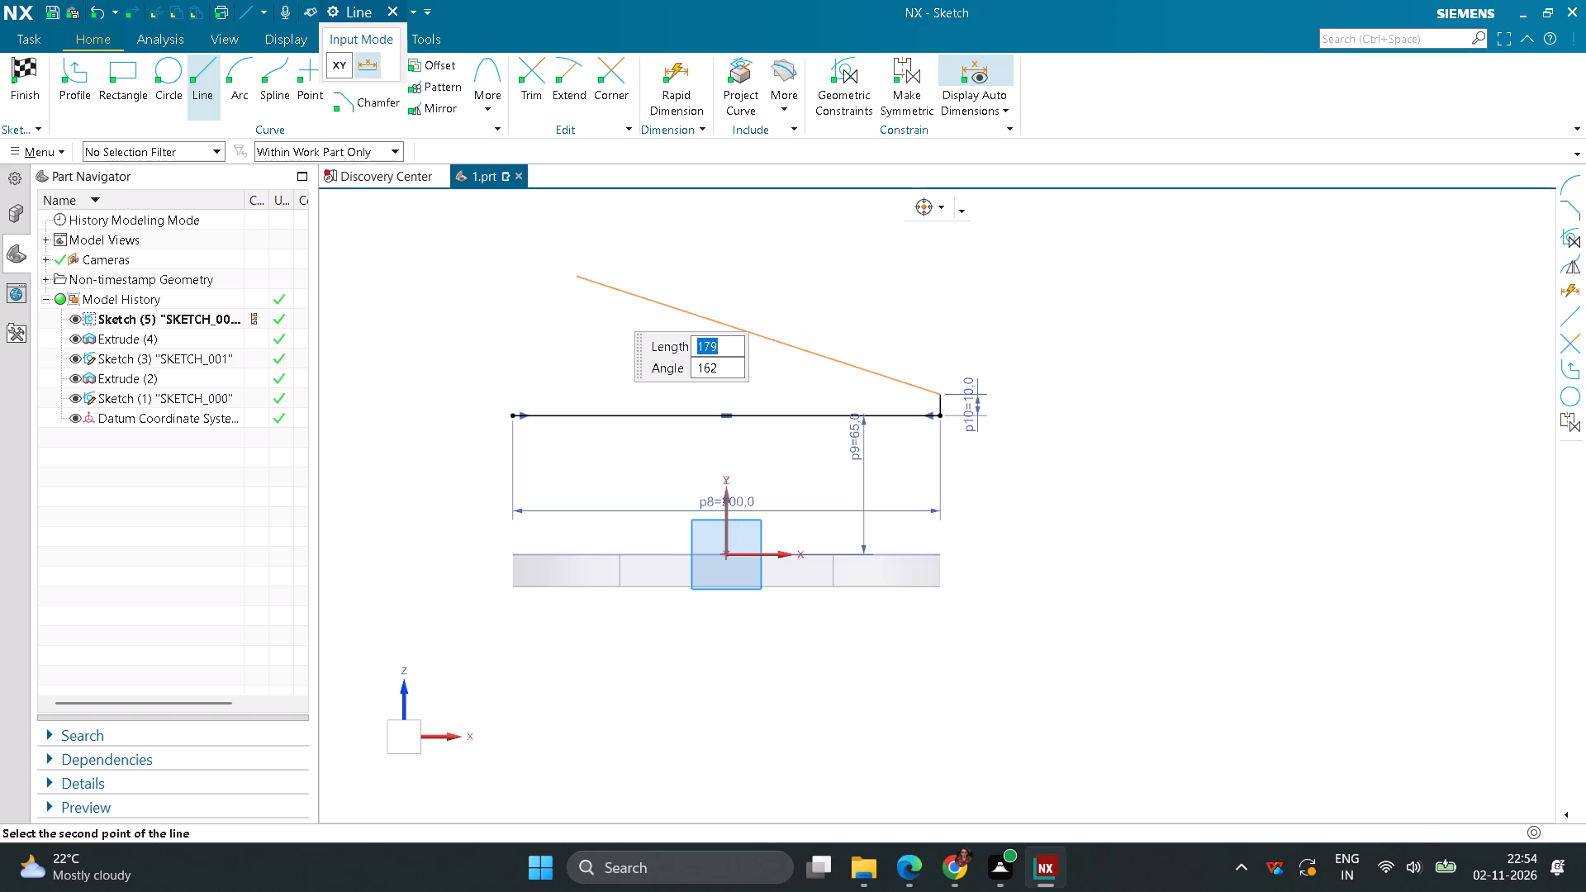
left_click(515, 261)
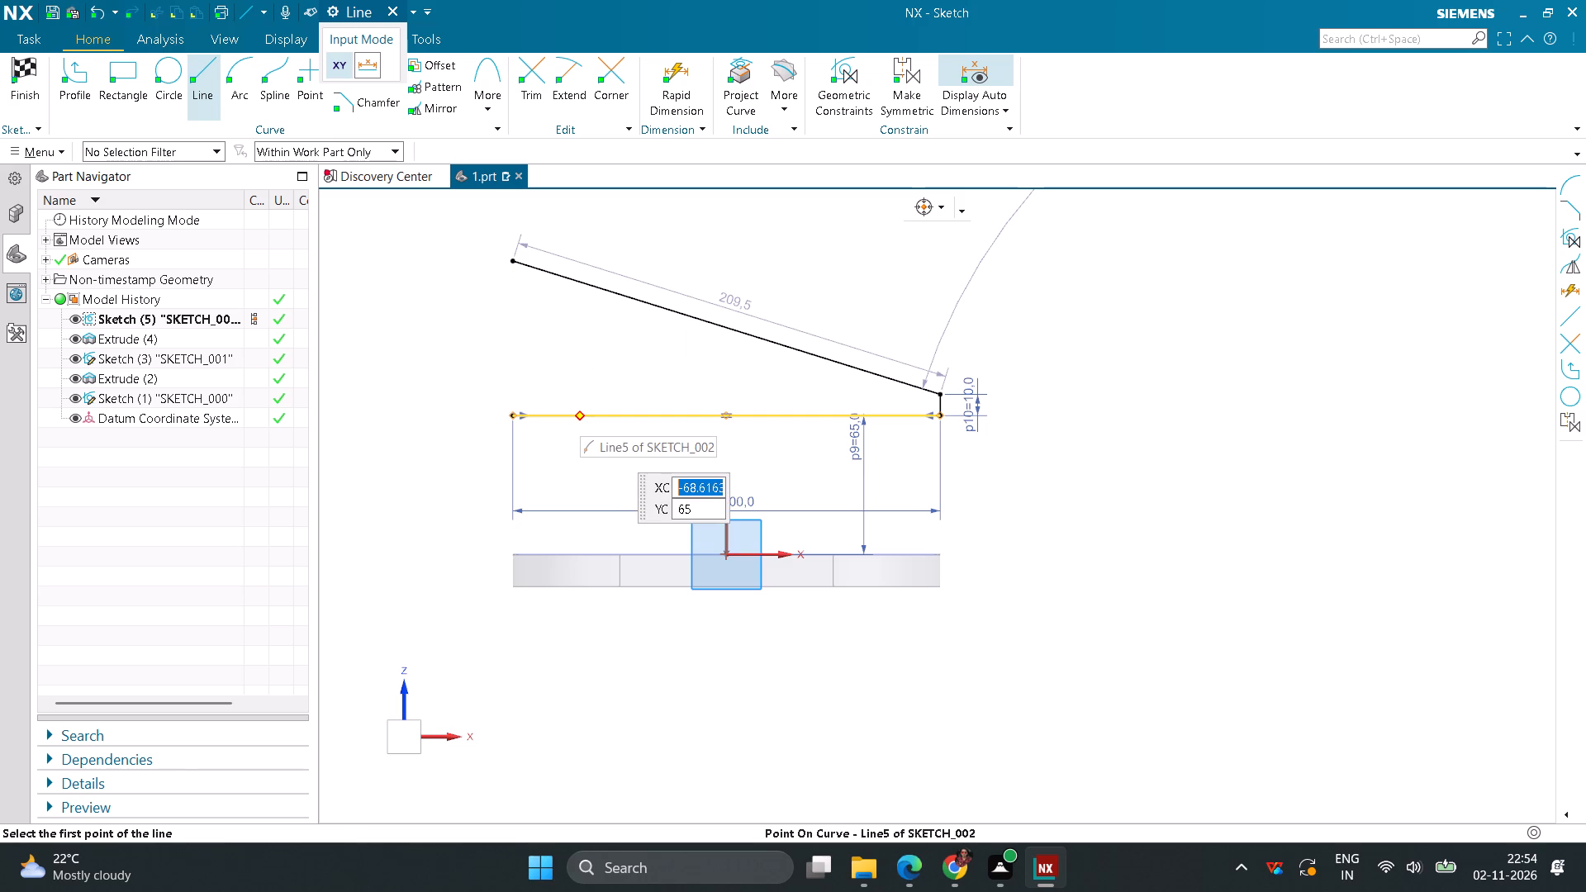
key("Escape")
Dimension the angle between the slanted line and the 200 mm horizontal line as 10 degrees.
left_click(661, 103)
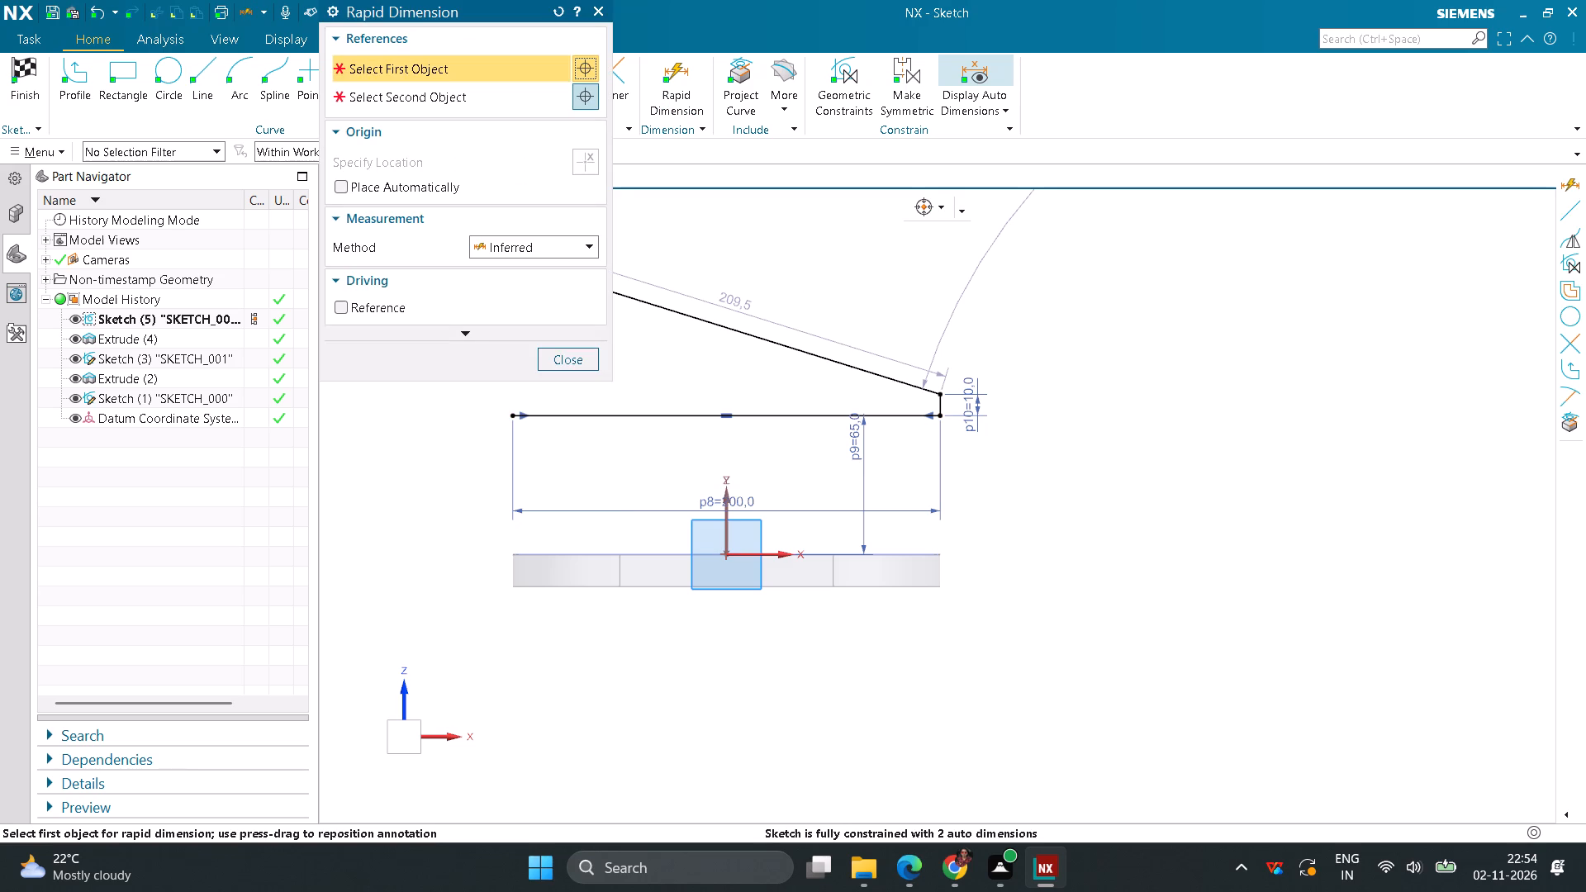
left_click(838, 368)
left_click(815, 412)
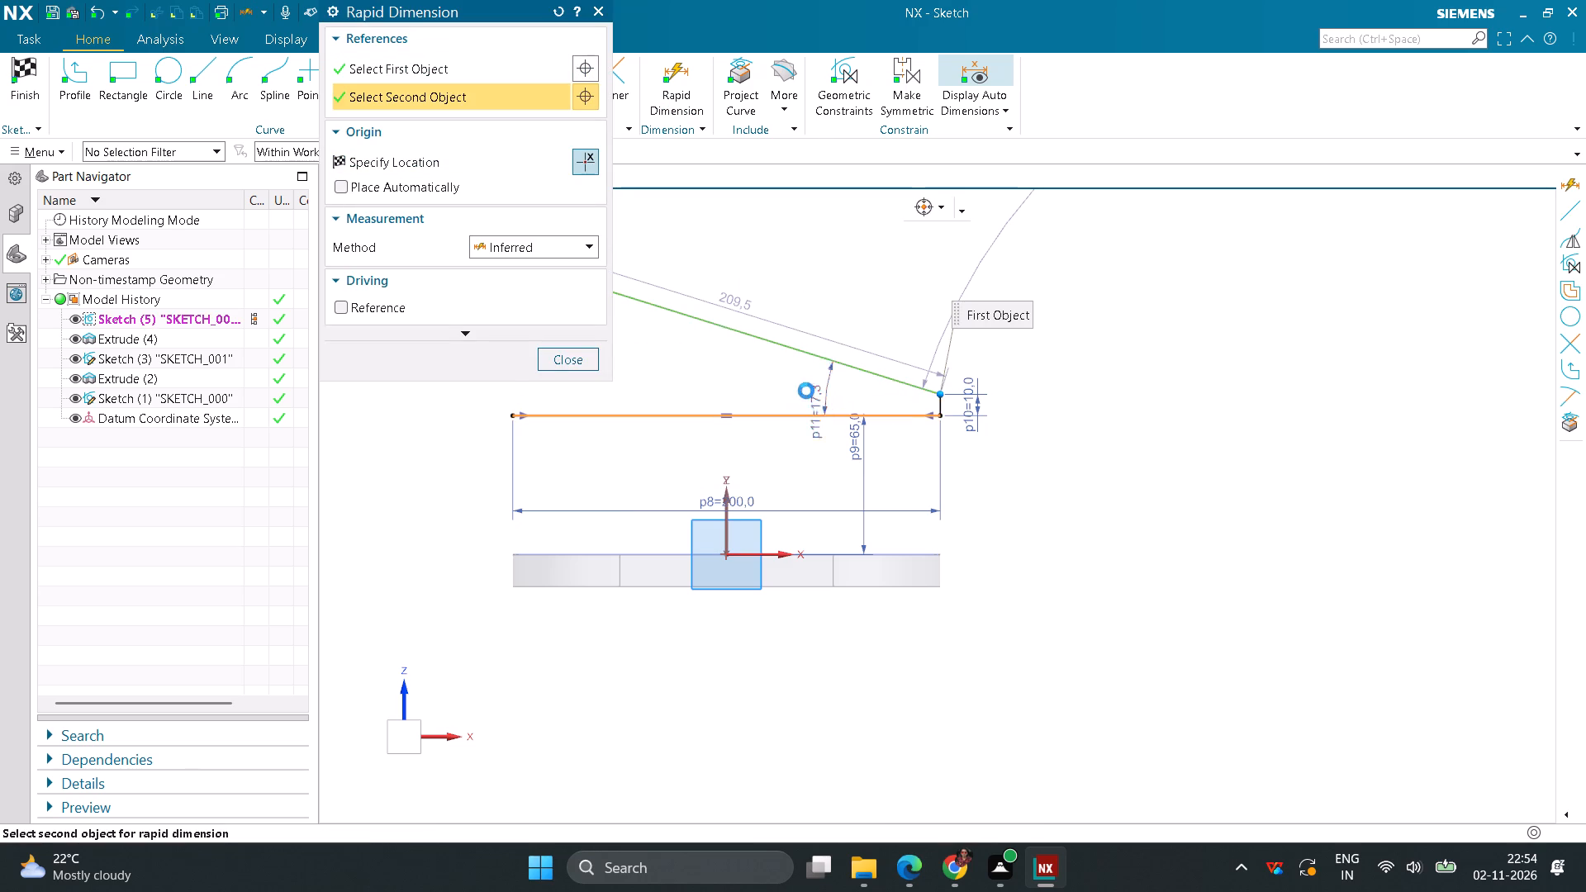
left_click(806, 390)
type("10")
key("Return")
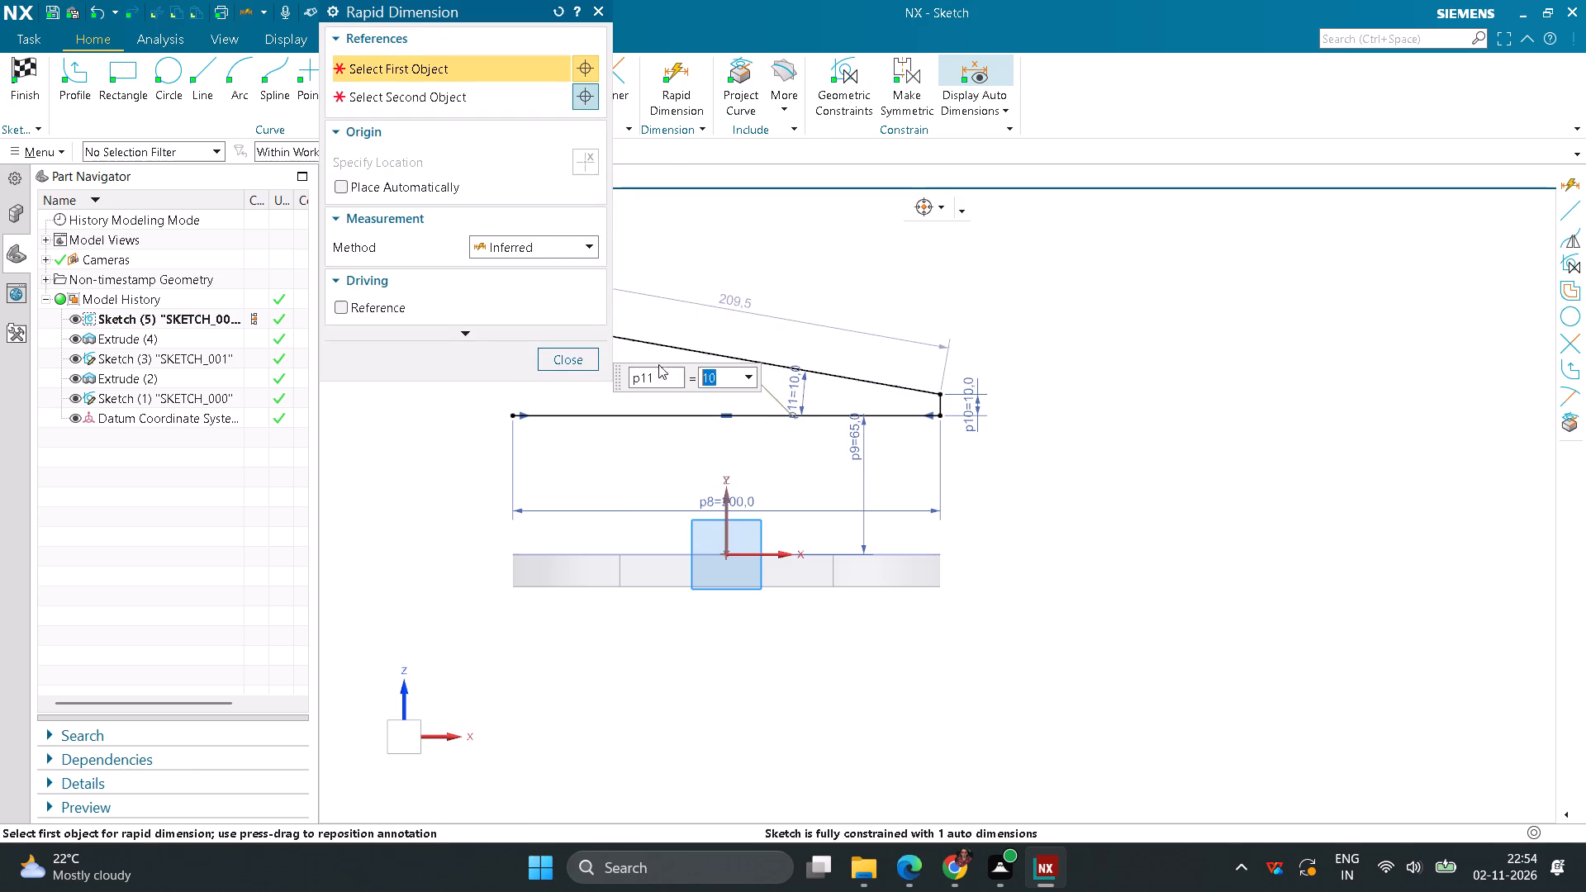
left_click(566, 357)
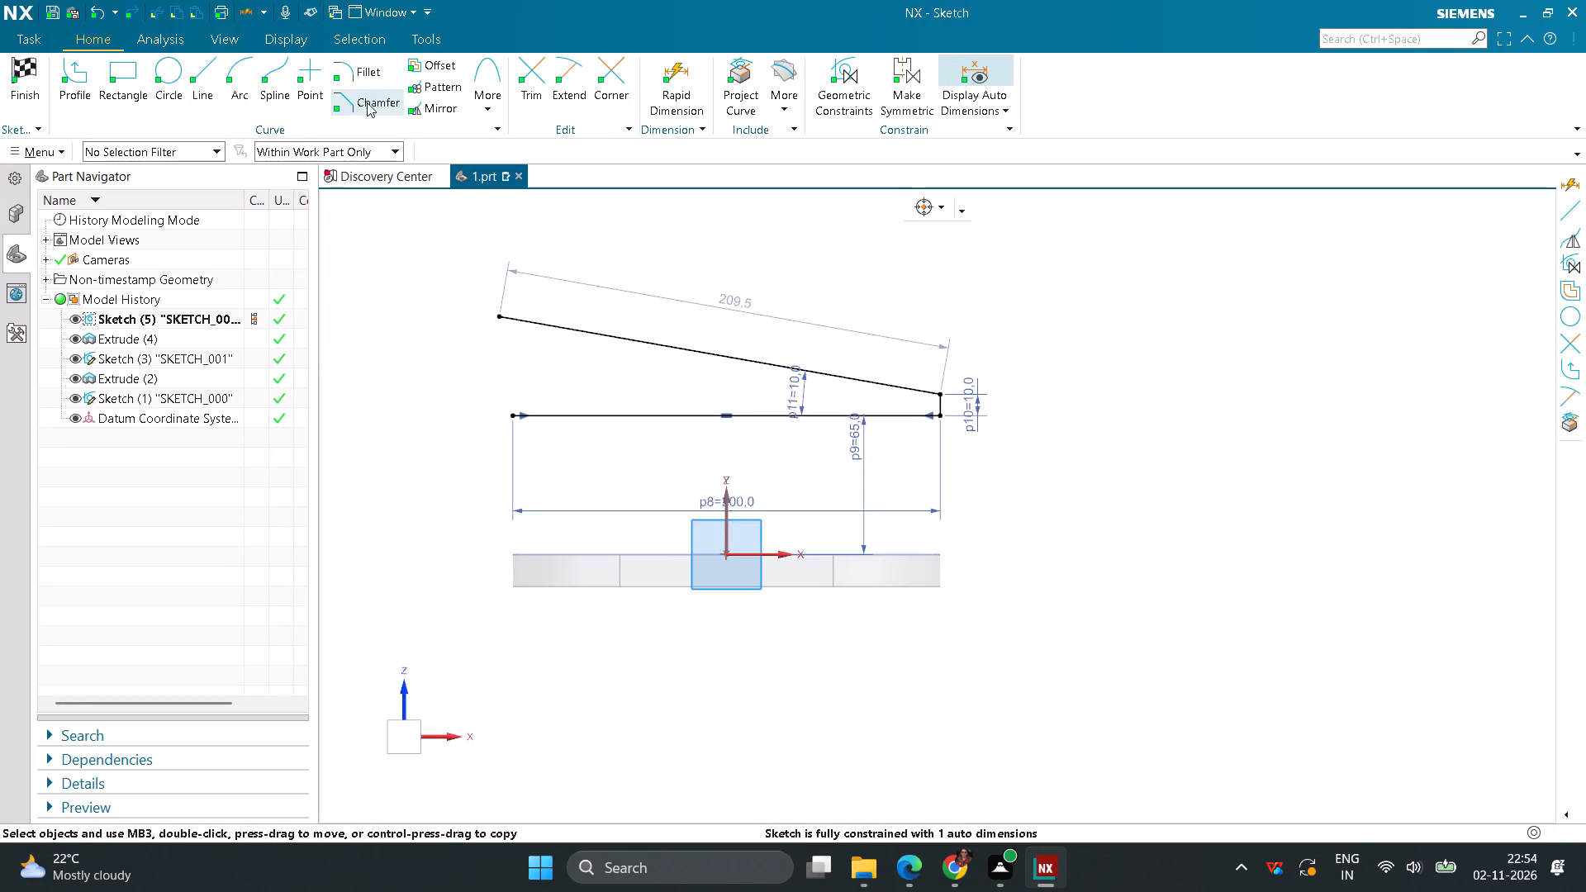
Draw a vertical line about 10 mm long up from the left end of the 200 mm horizontal line.
left_click(214, 70)
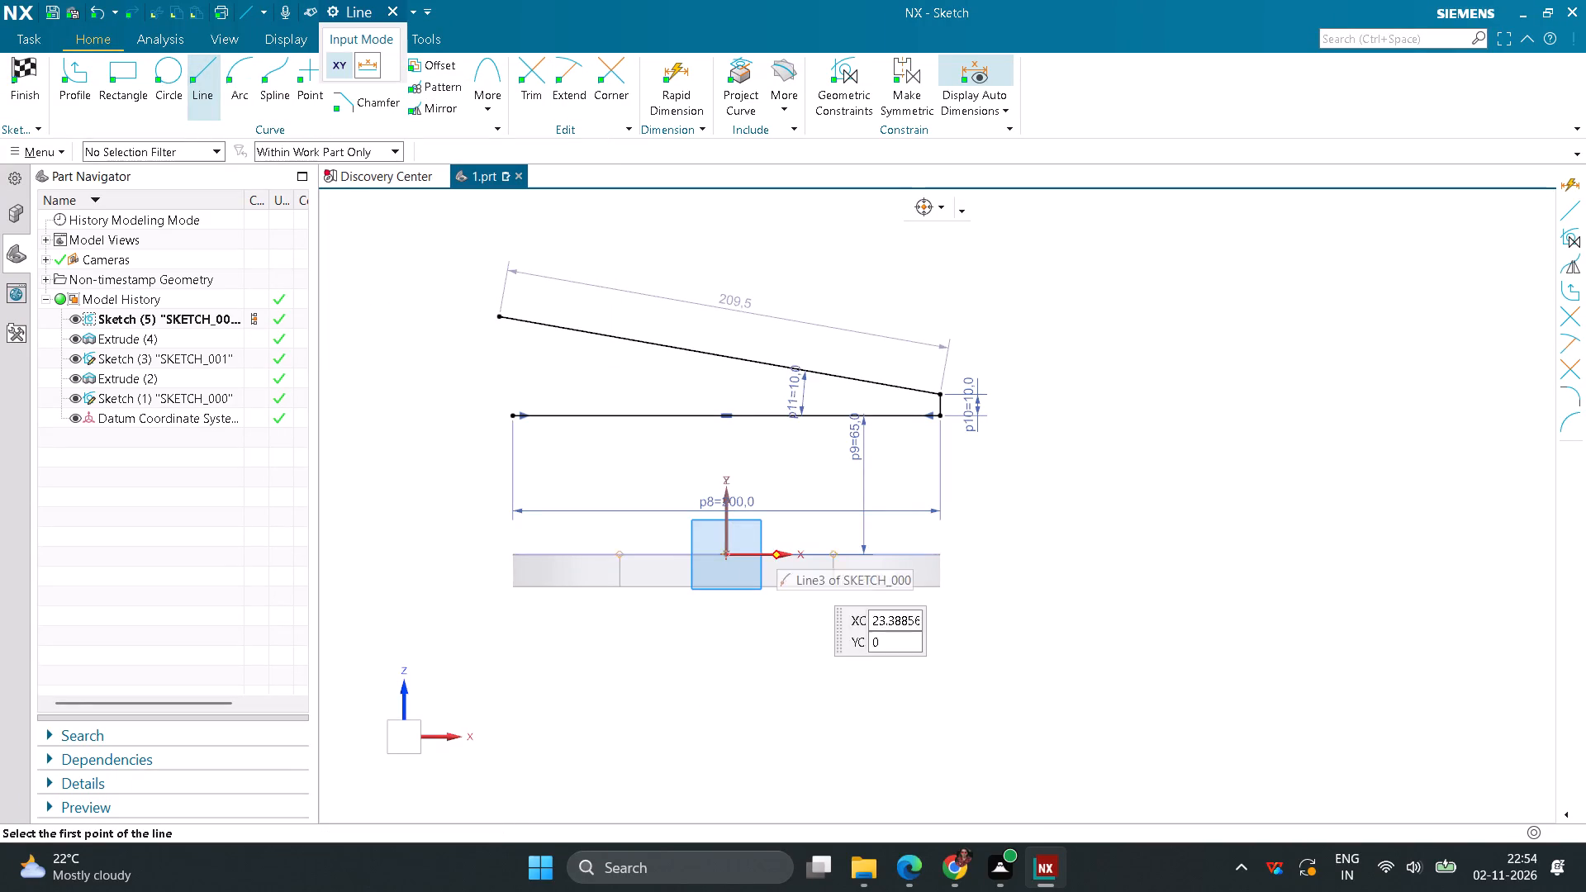
left_click(509, 419)
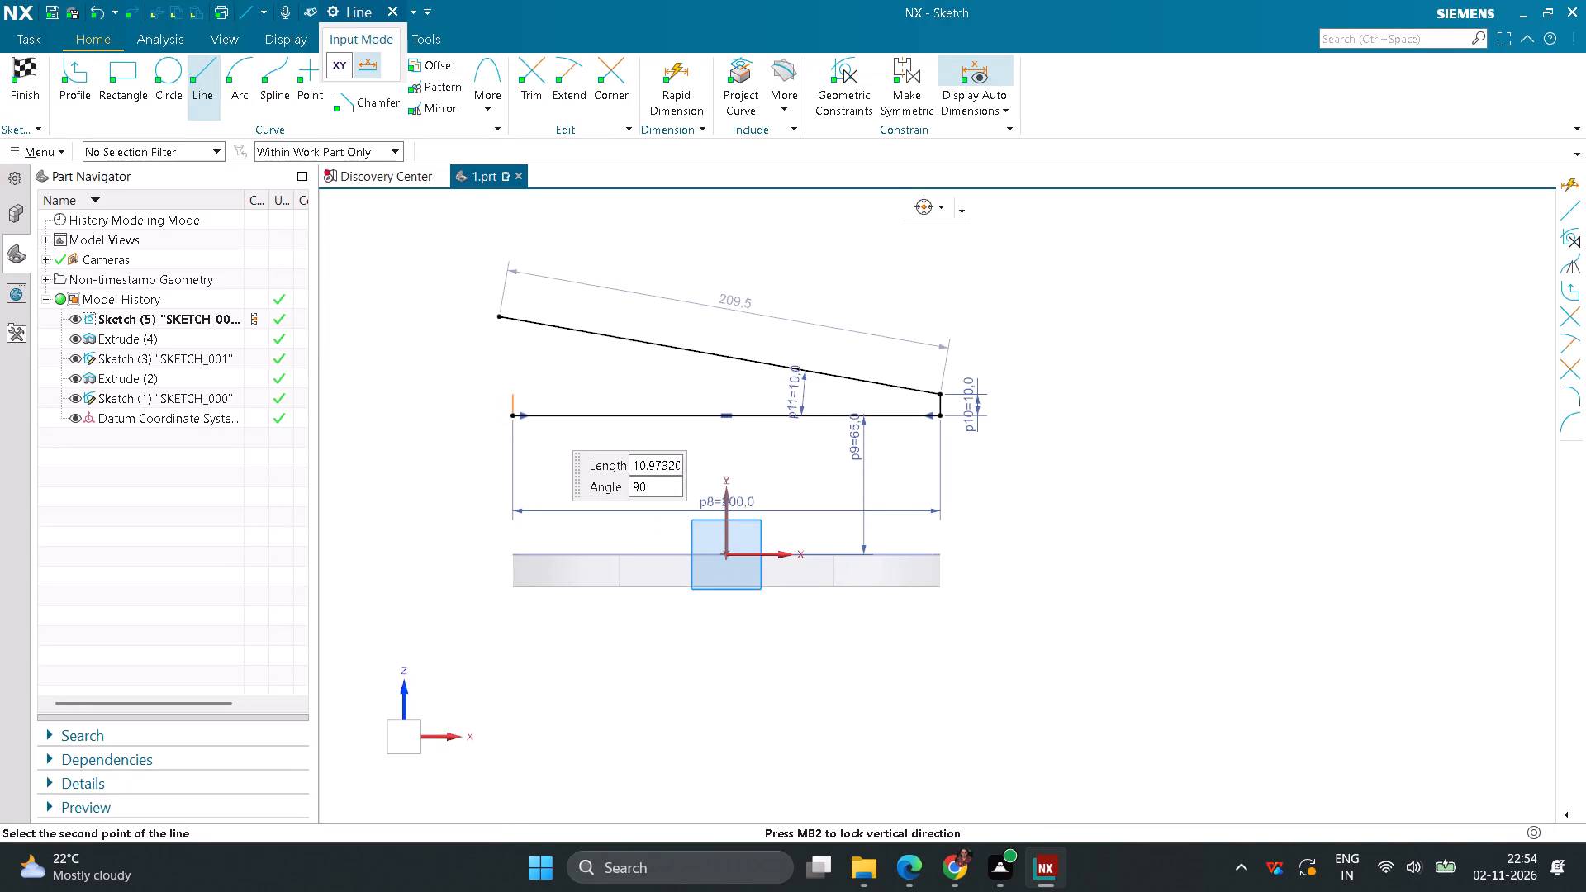
left_click(515, 387)
Make a corner between the short vertical line and the slanted line to close the tapered profile, and finish the sketch.
left_click(601, 71)
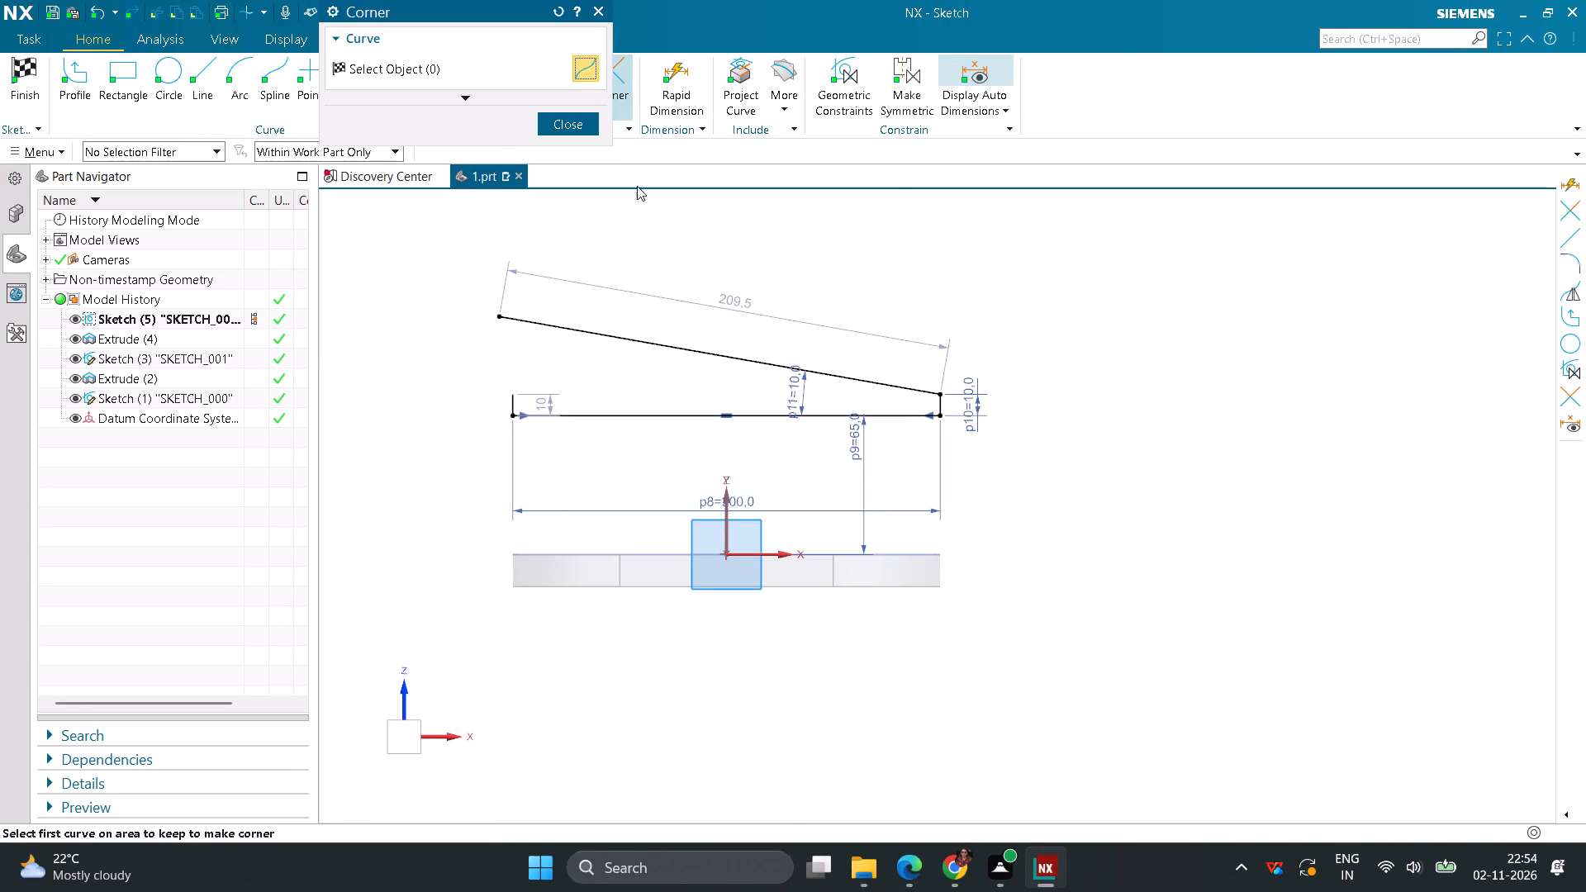
left_click(510, 397)
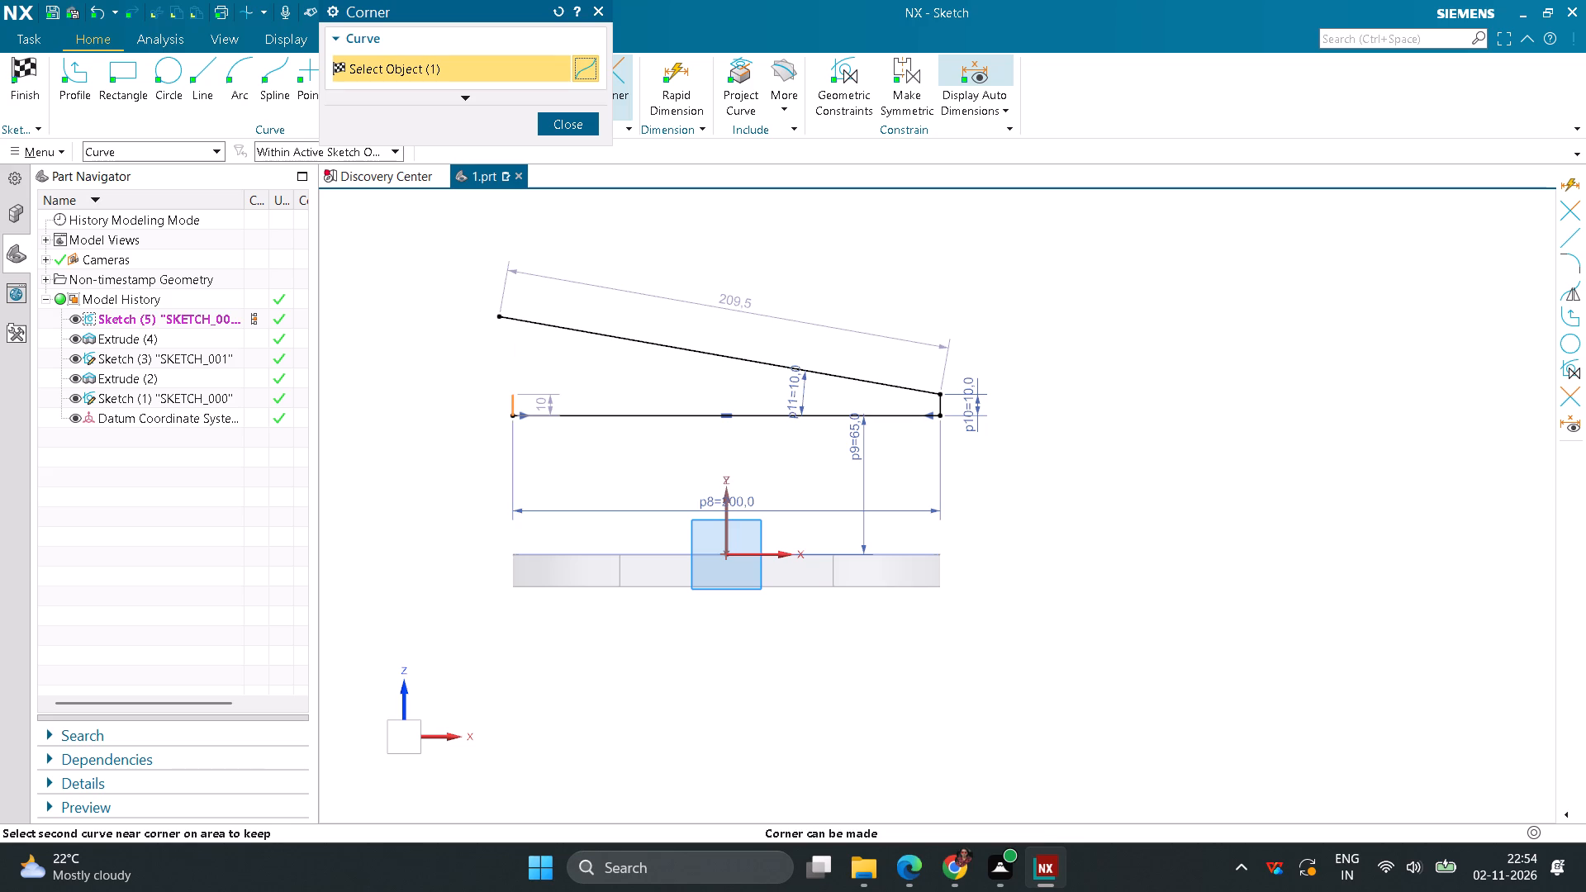
left_click(563, 329)
left_click(561, 126)
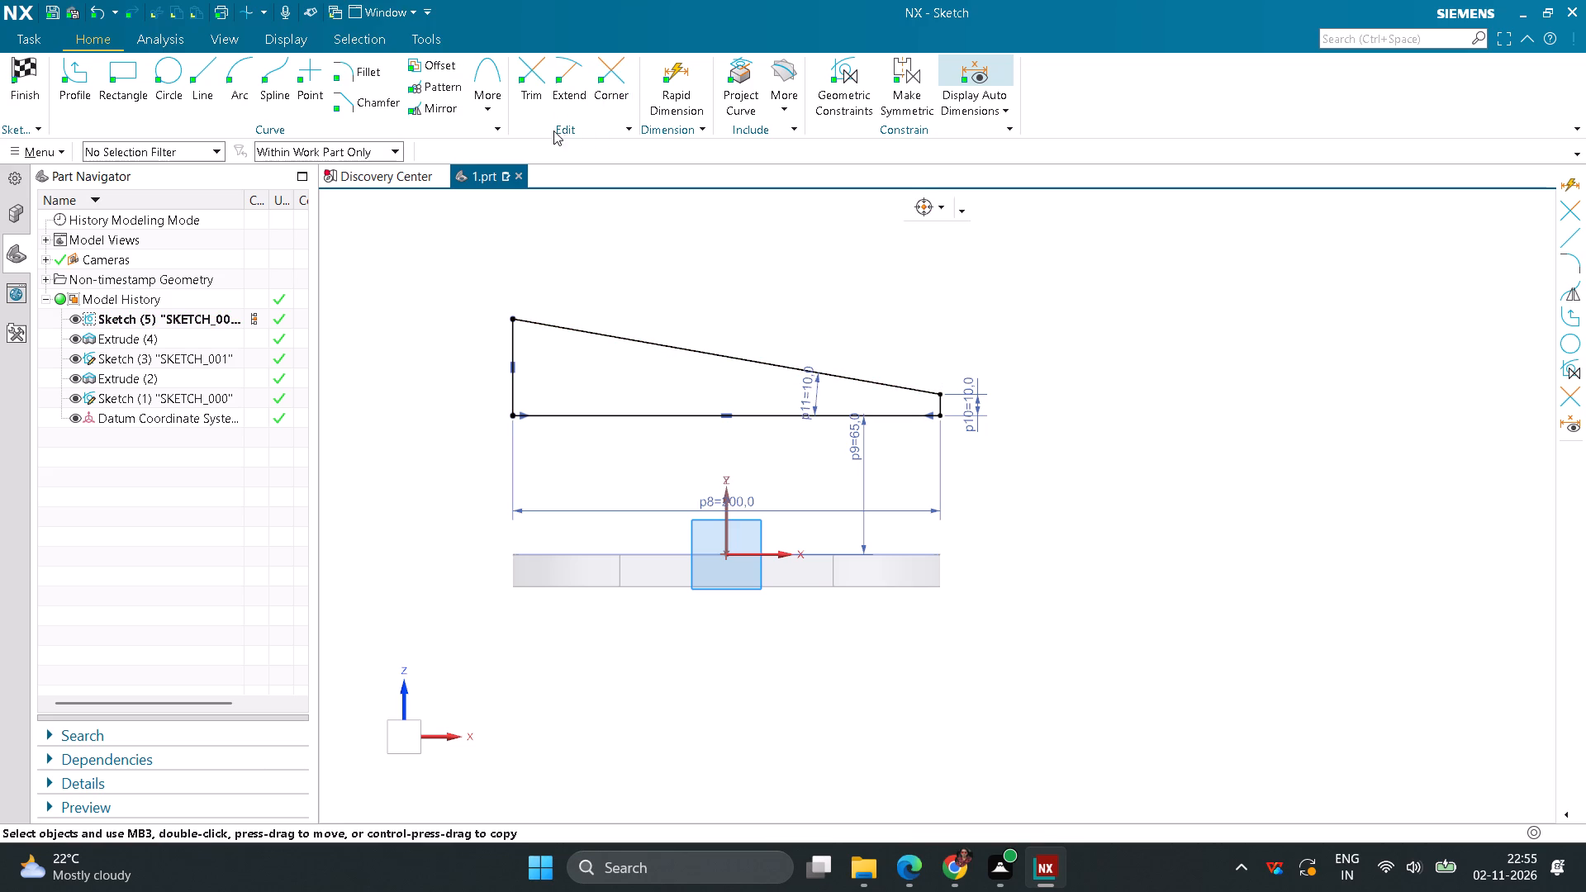
left_click(28, 64)
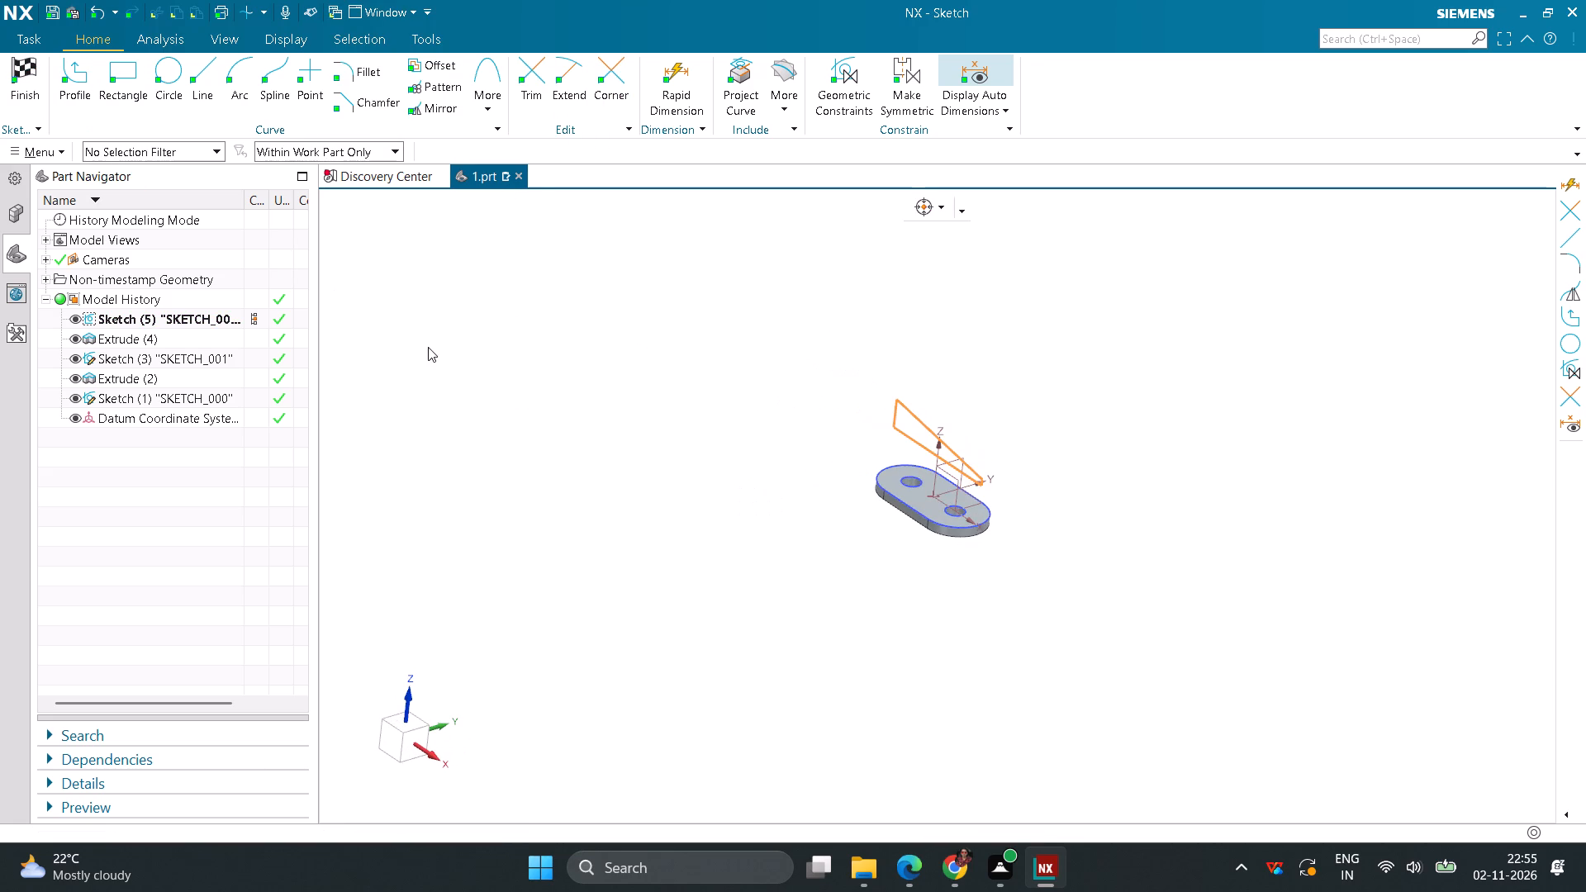
Extrude the tapered profile with the Symmetric Value limit and a width of 100 mm.
left_click(132, 80)
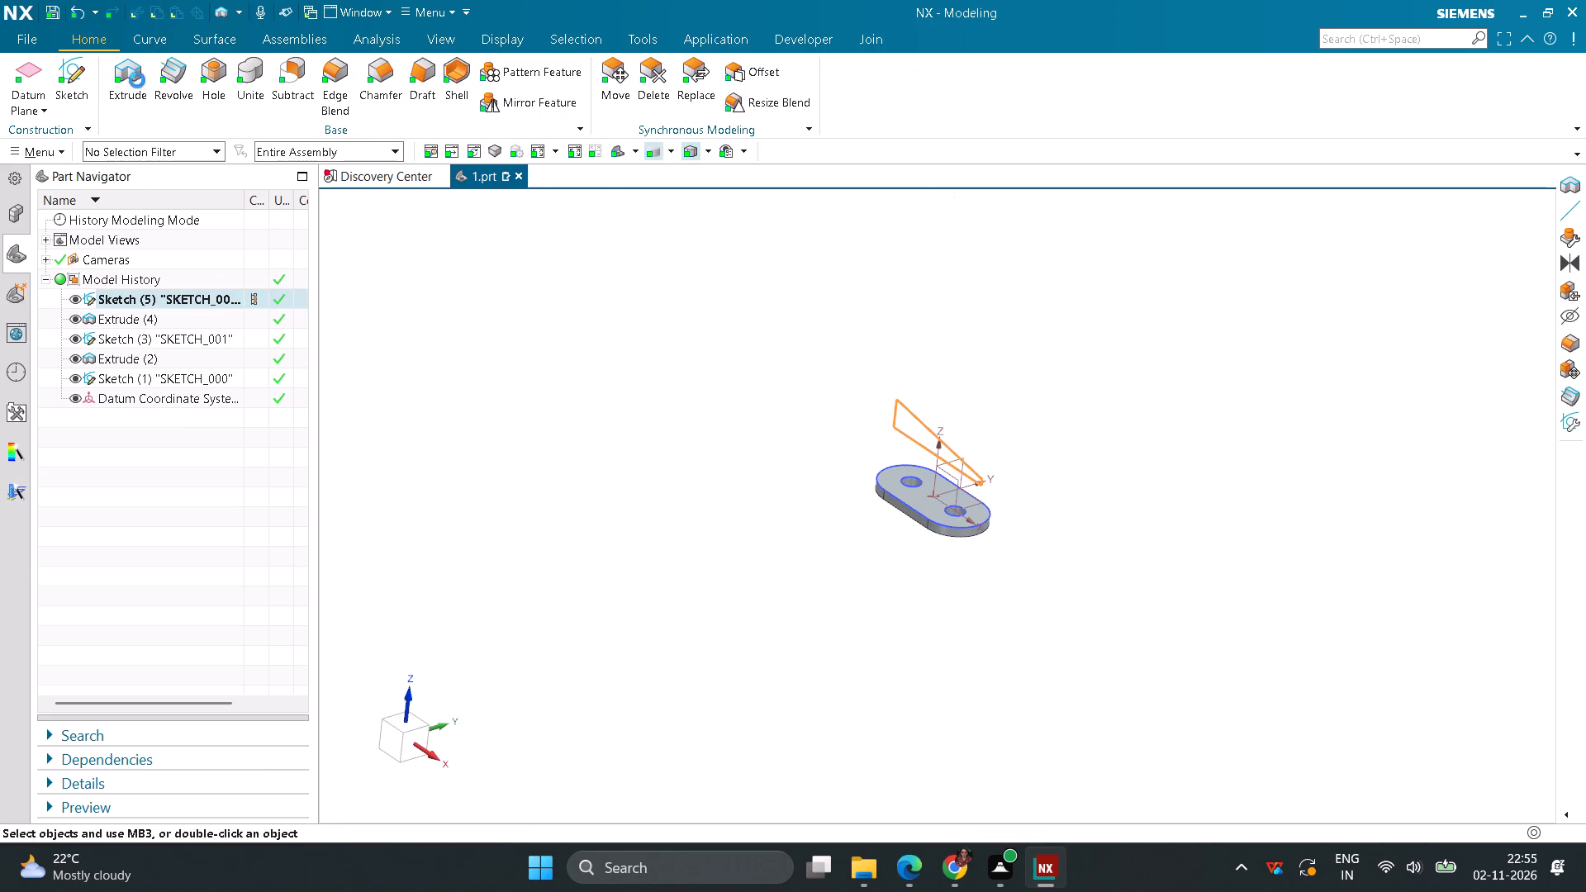
left_click(560, 248)
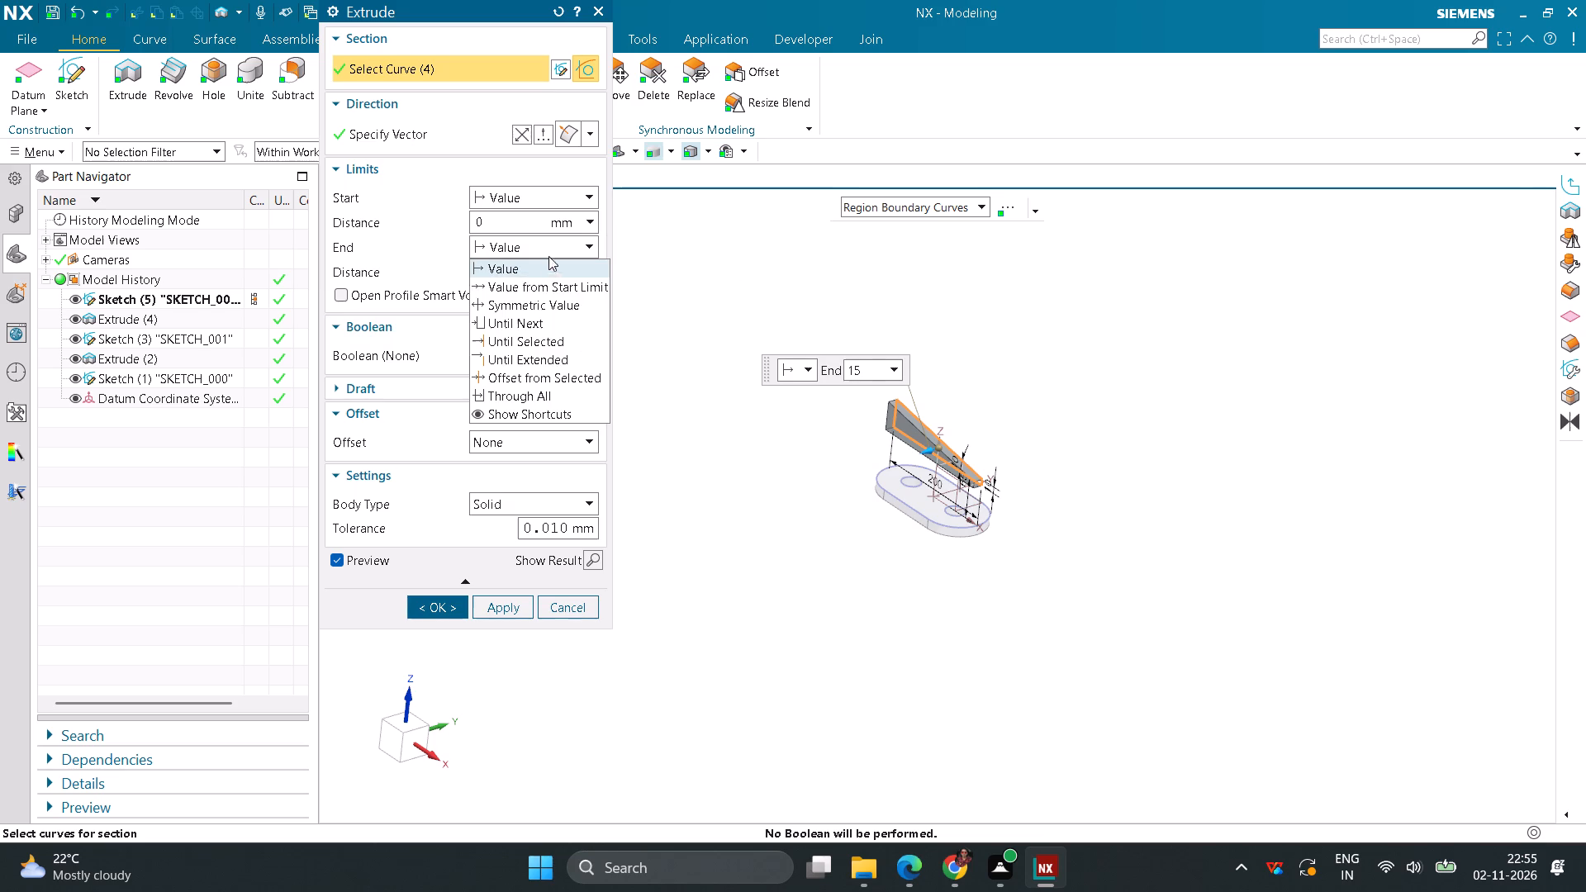
left_click(525, 308)
scroll(928, 457, "up", 3)
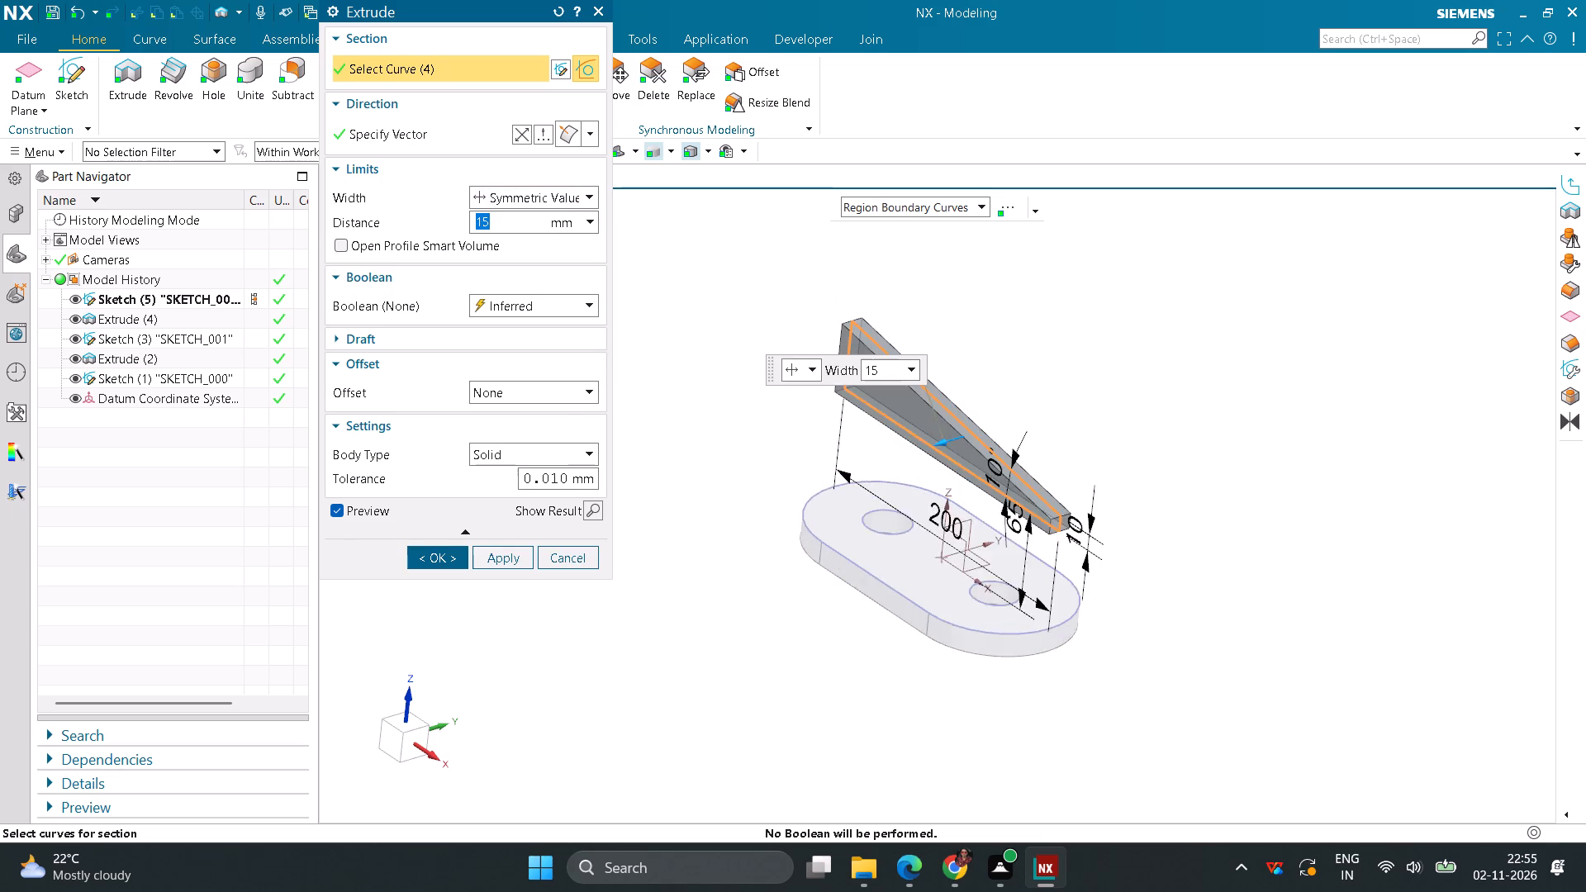
scroll(924, 443, "up", 3)
middle_click_drag(1092, 430, 1055, 439)
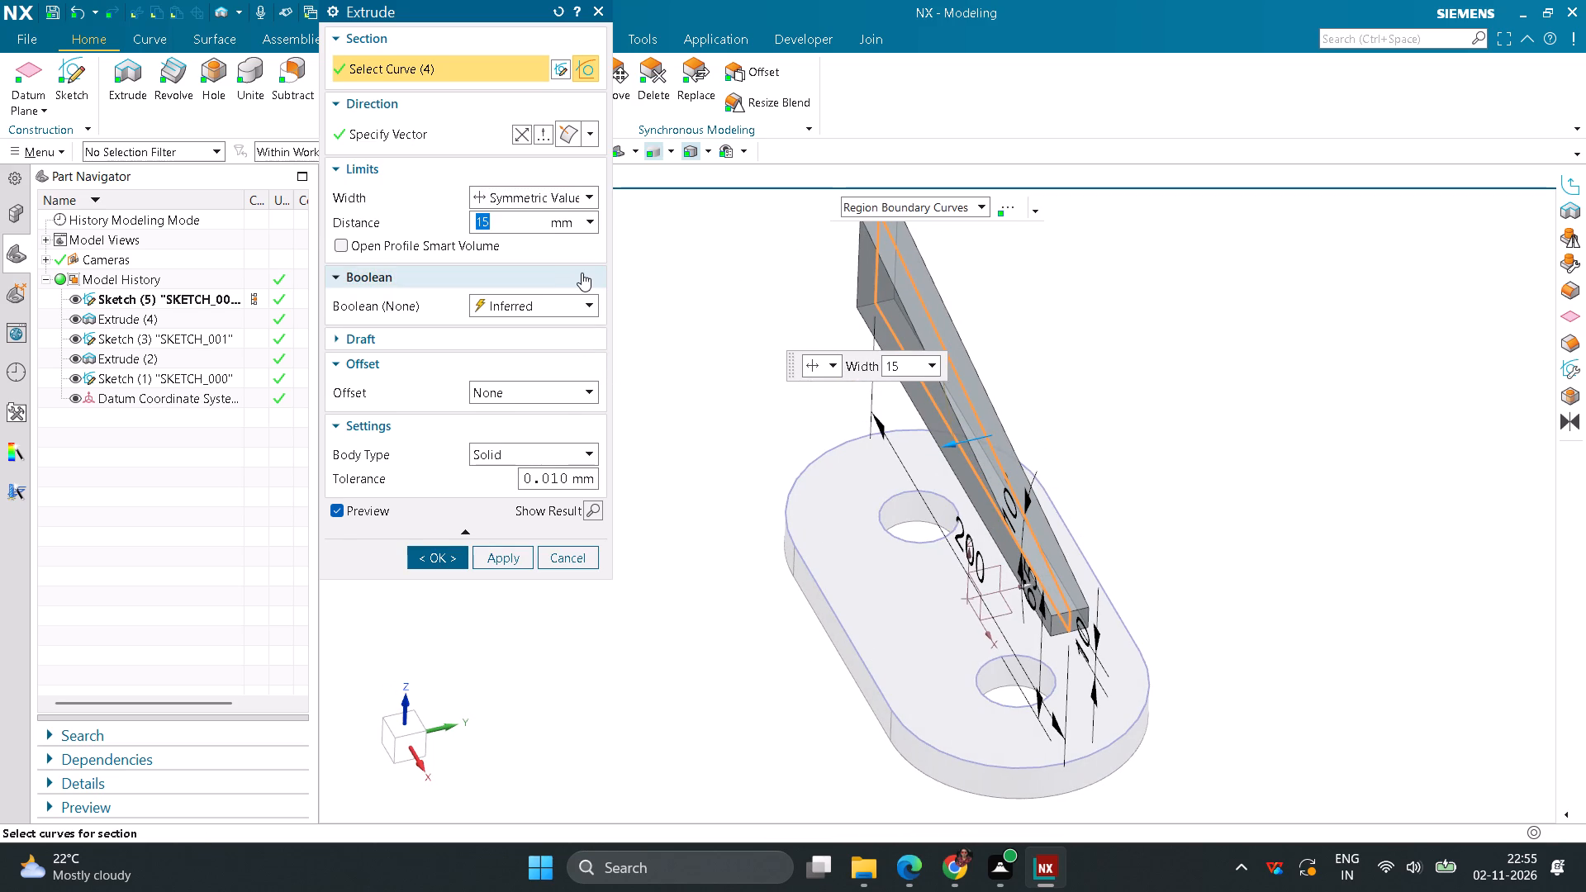
type("100")
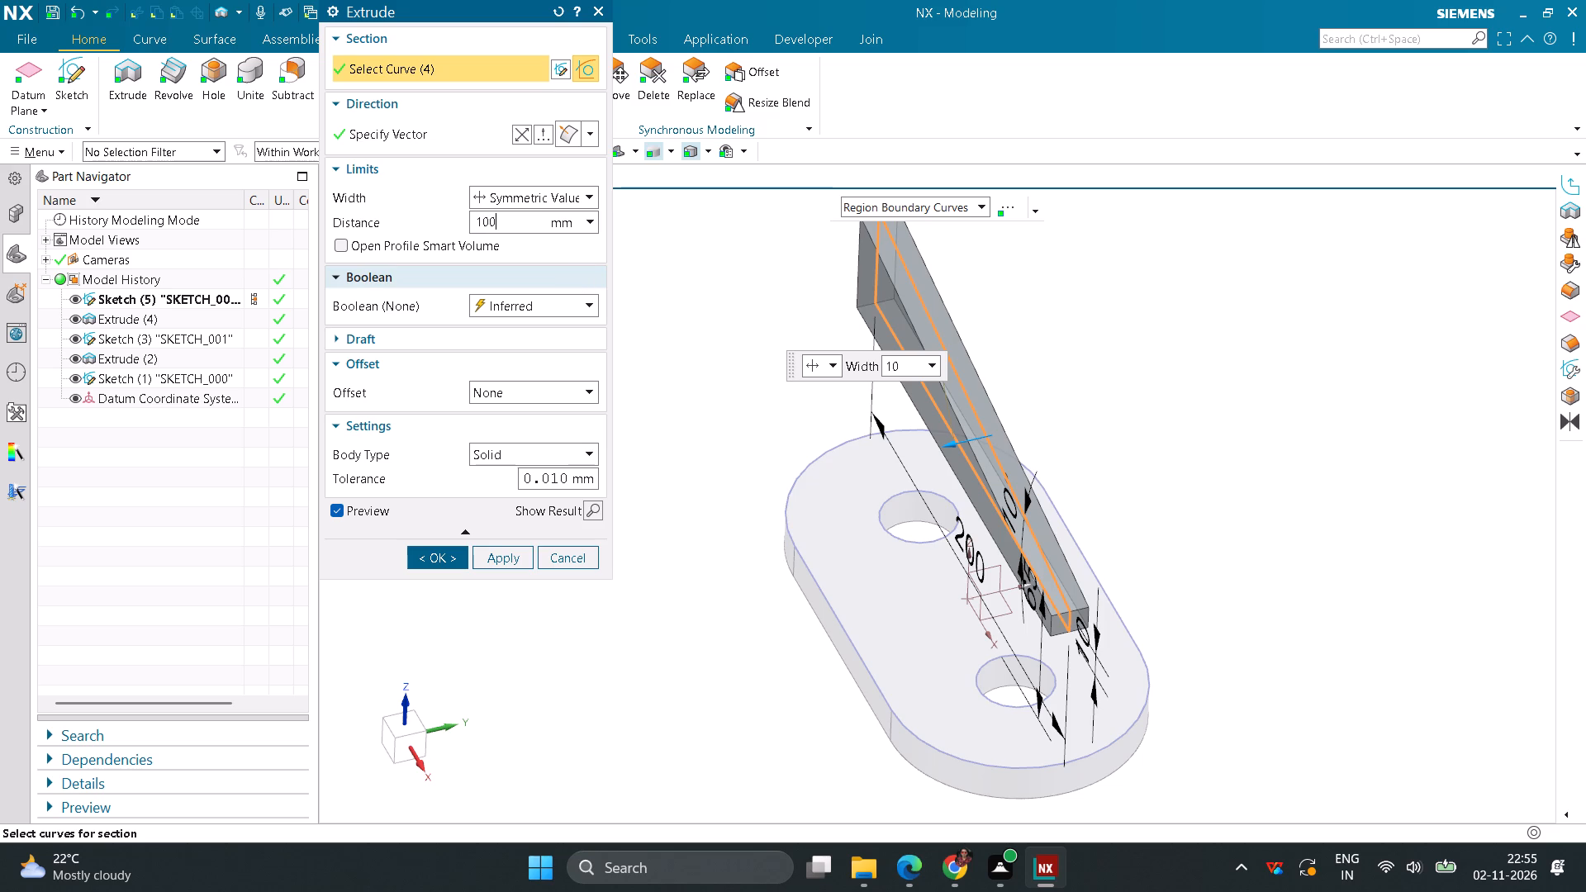
key("Return")
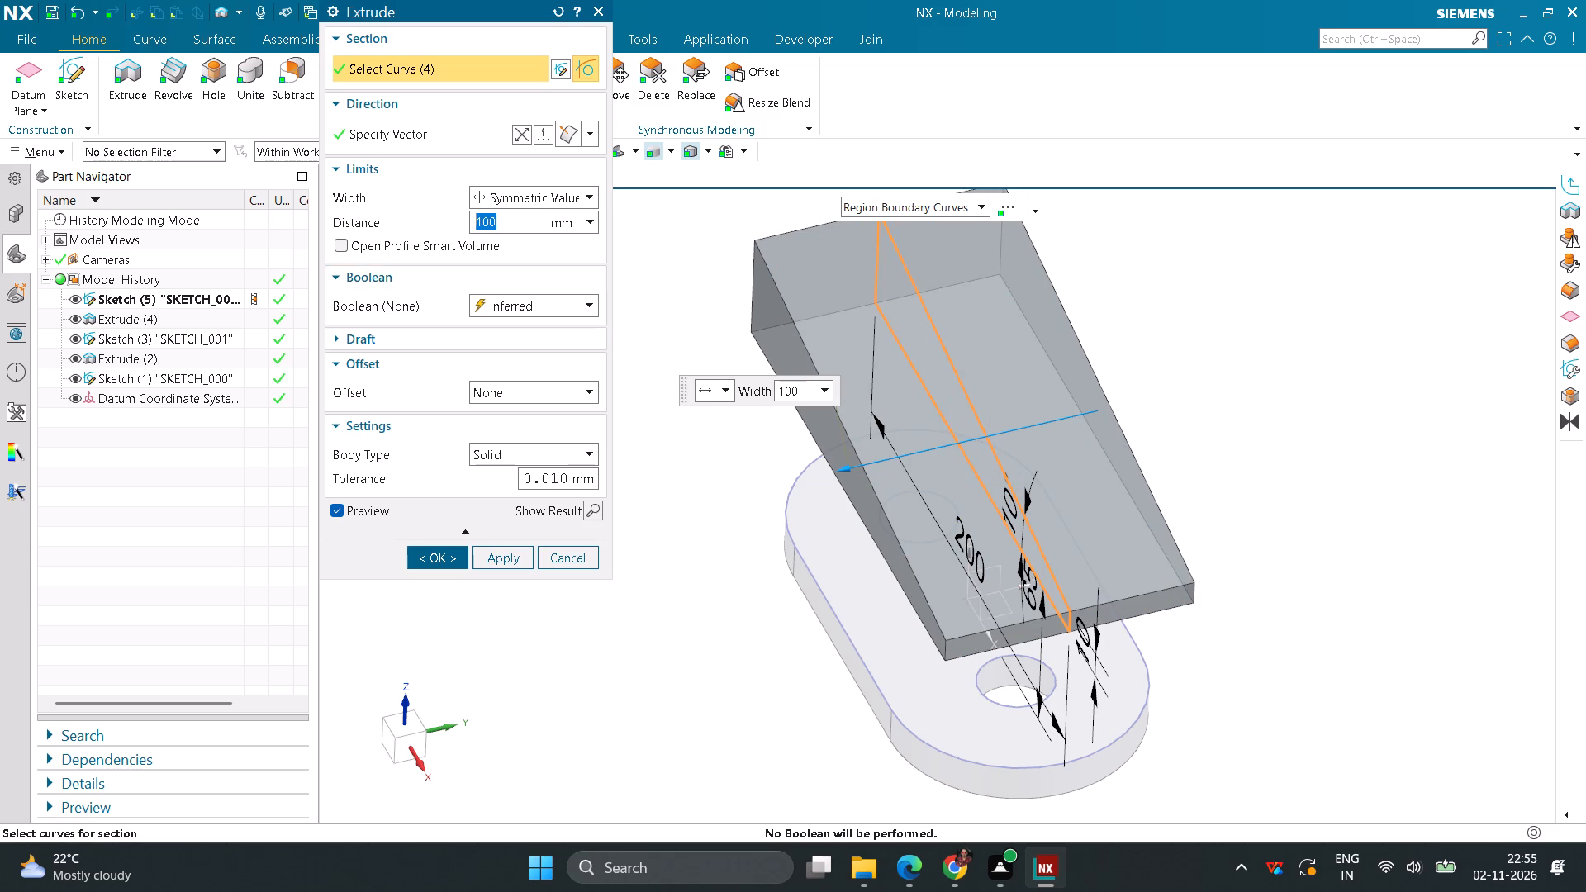
left_click(444, 556)
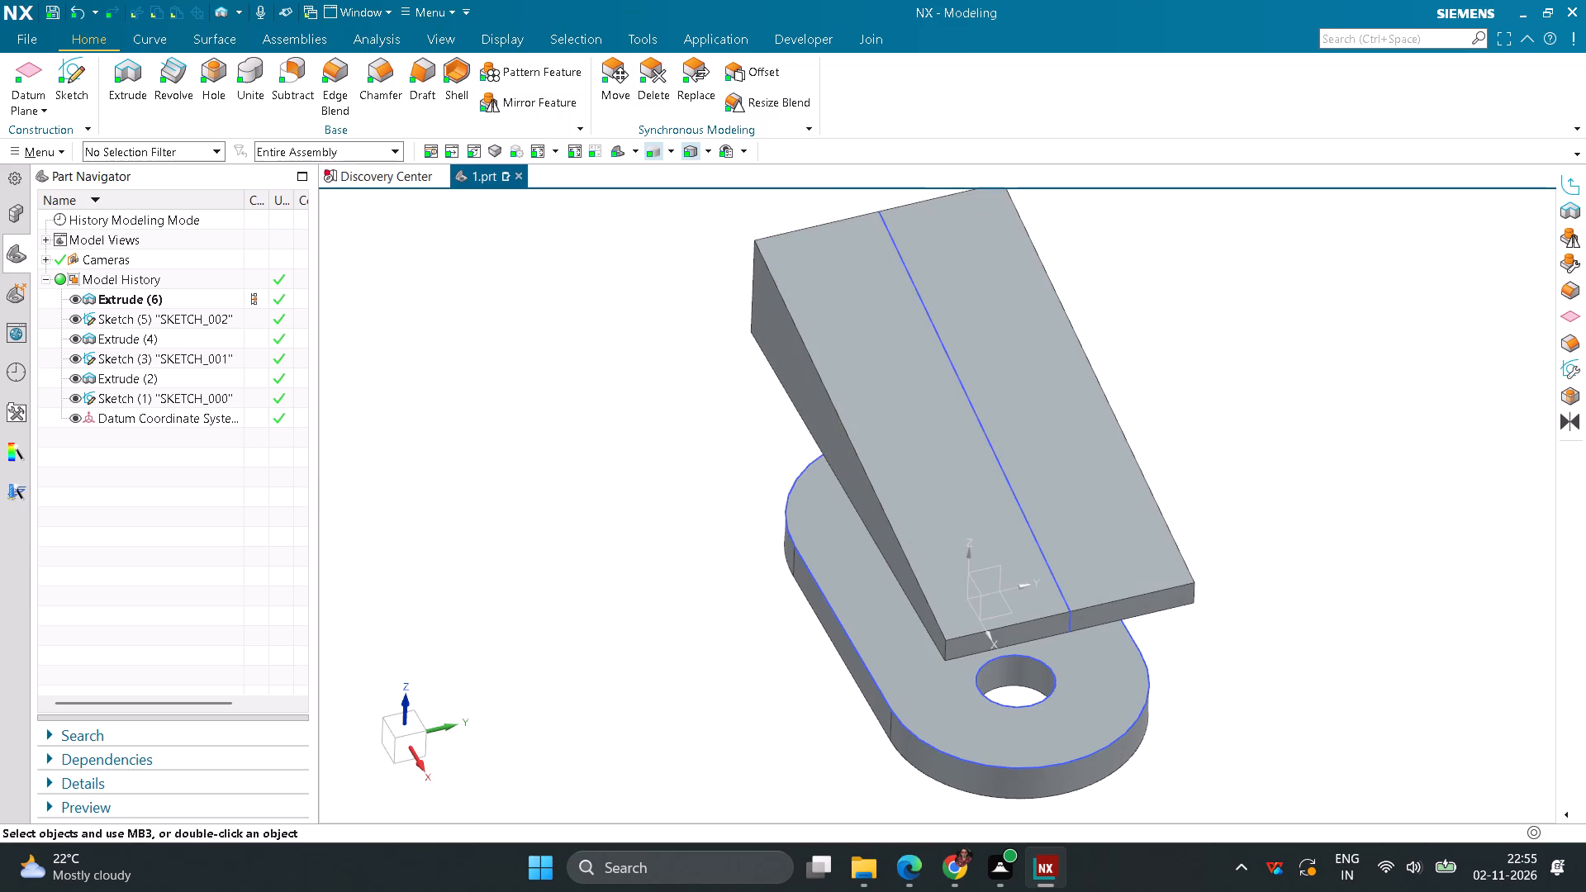
Create a sketch on the underside face of the tapered block.
middle_click_drag(597, 628, 670, 573)
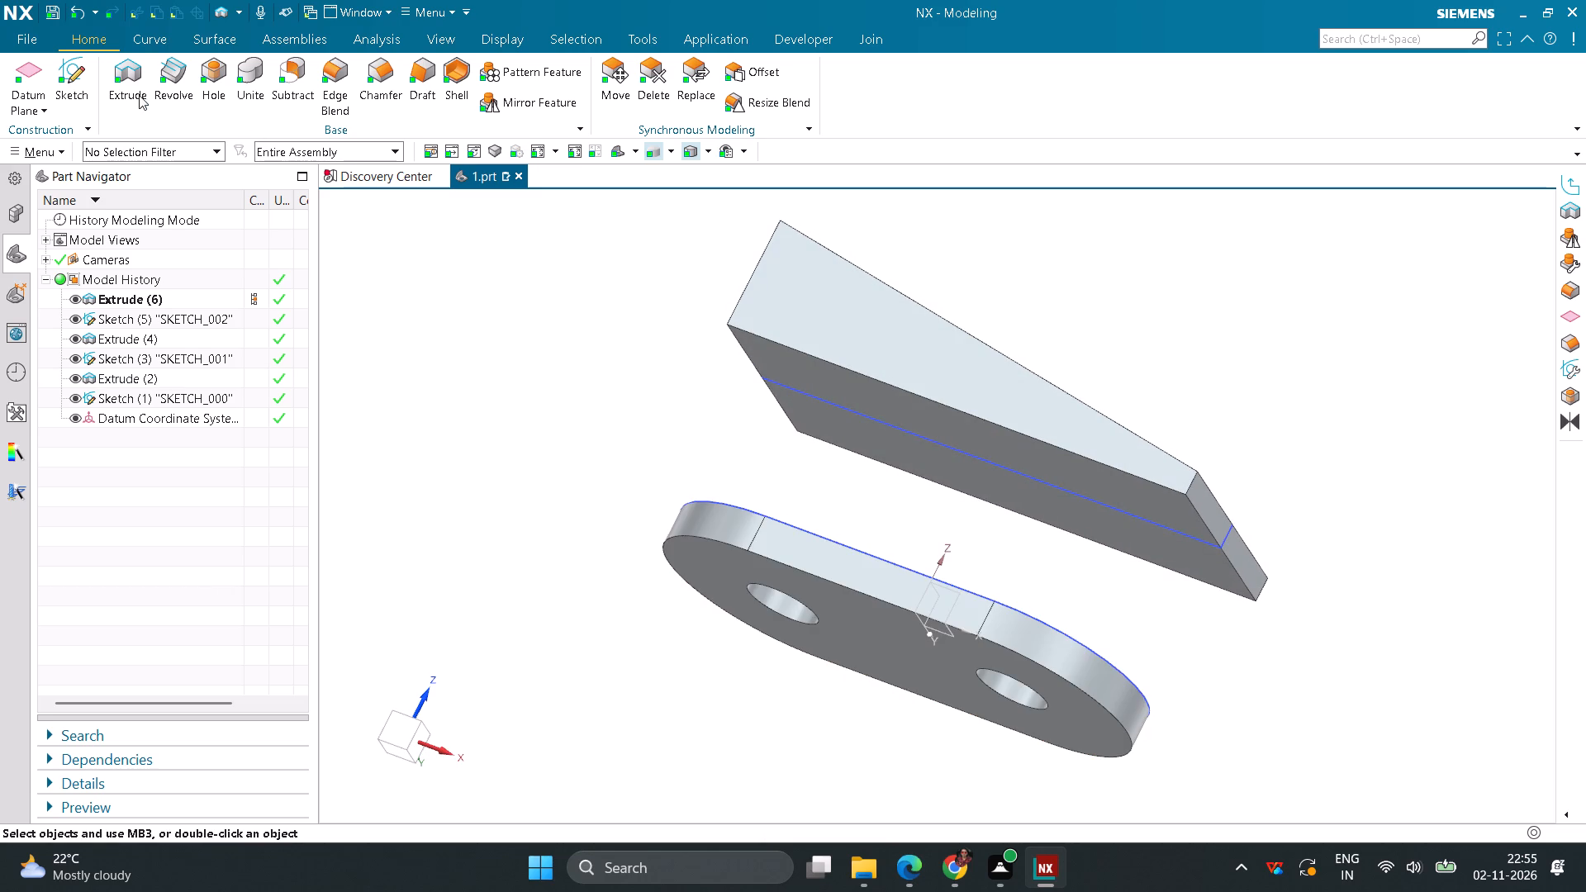
left_click(90, 75)
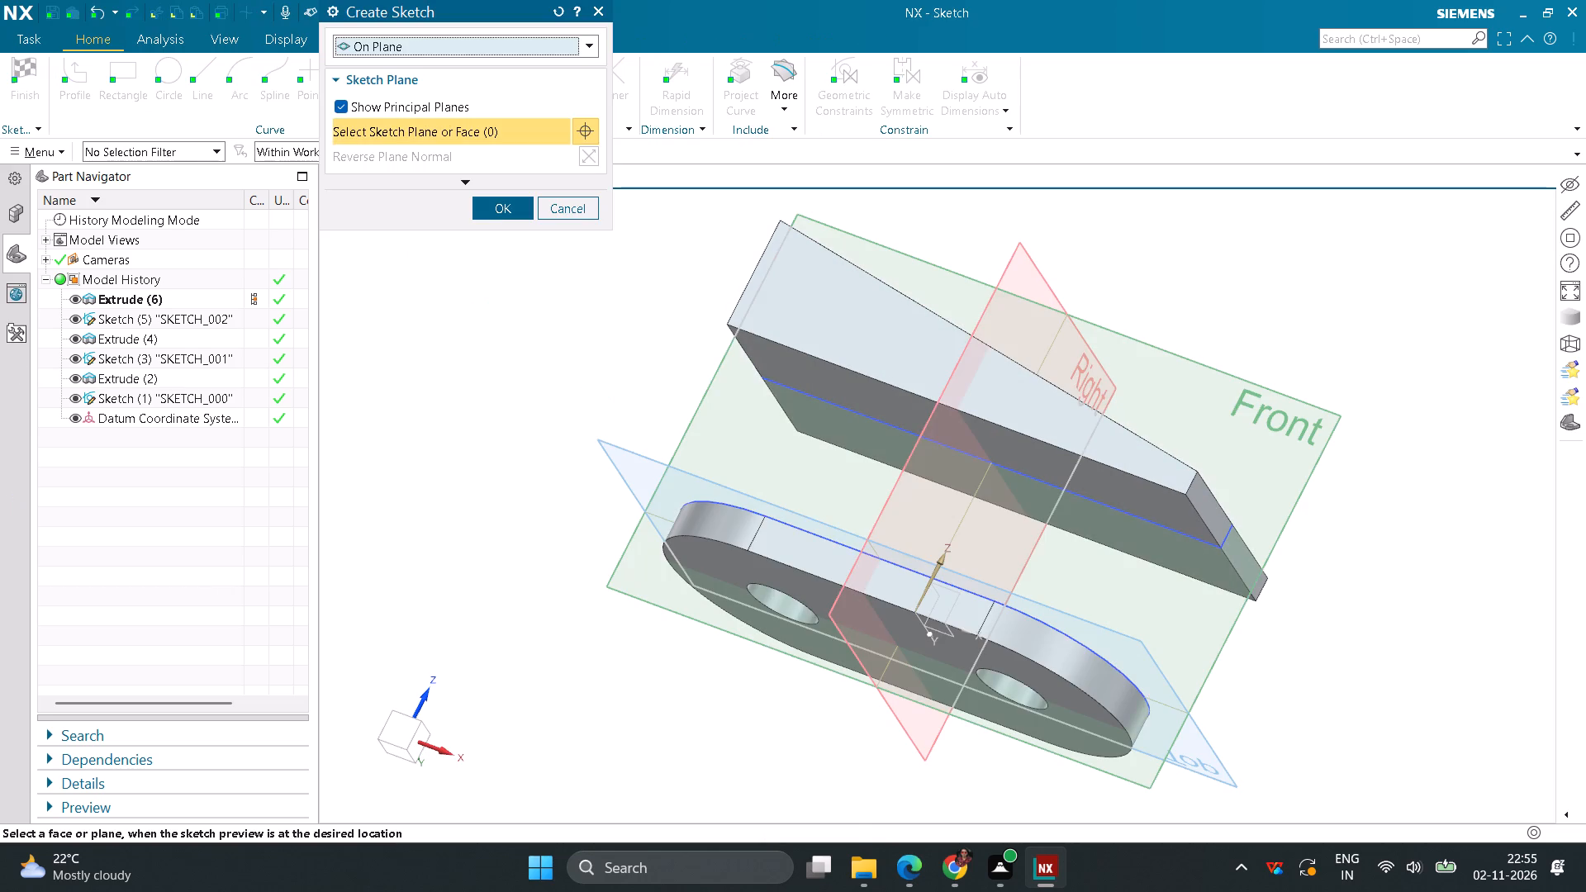
left_click(839, 403)
left_click(506, 216)
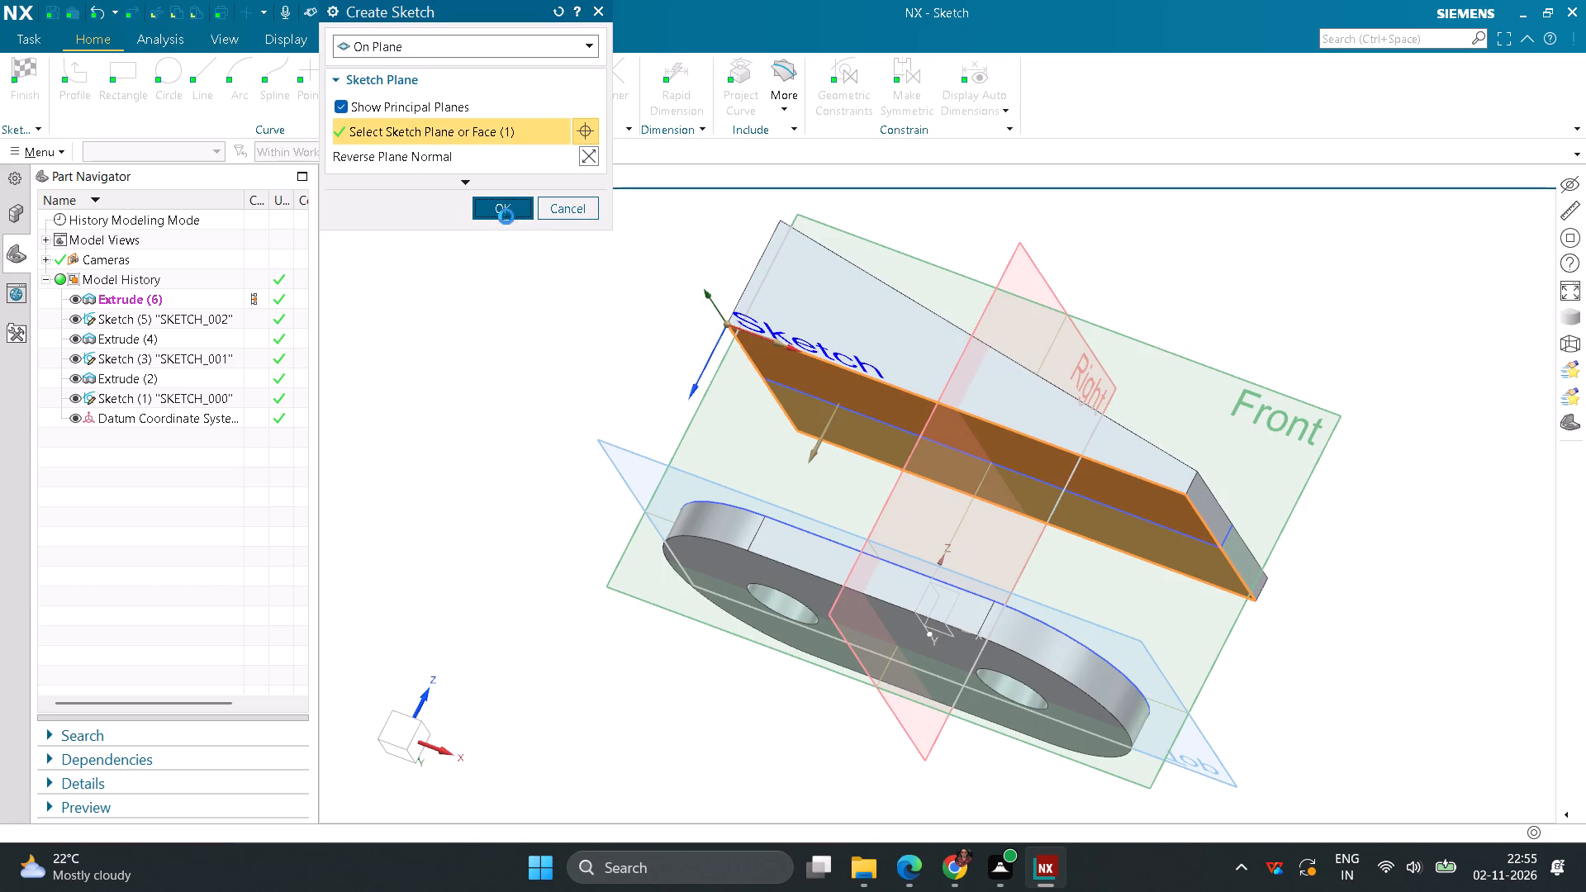
Project the four edges of the block's rectangular underside and the two end arcs of the slot-shaped plate into the sketch.
scroll(762, 524, "down", 3)
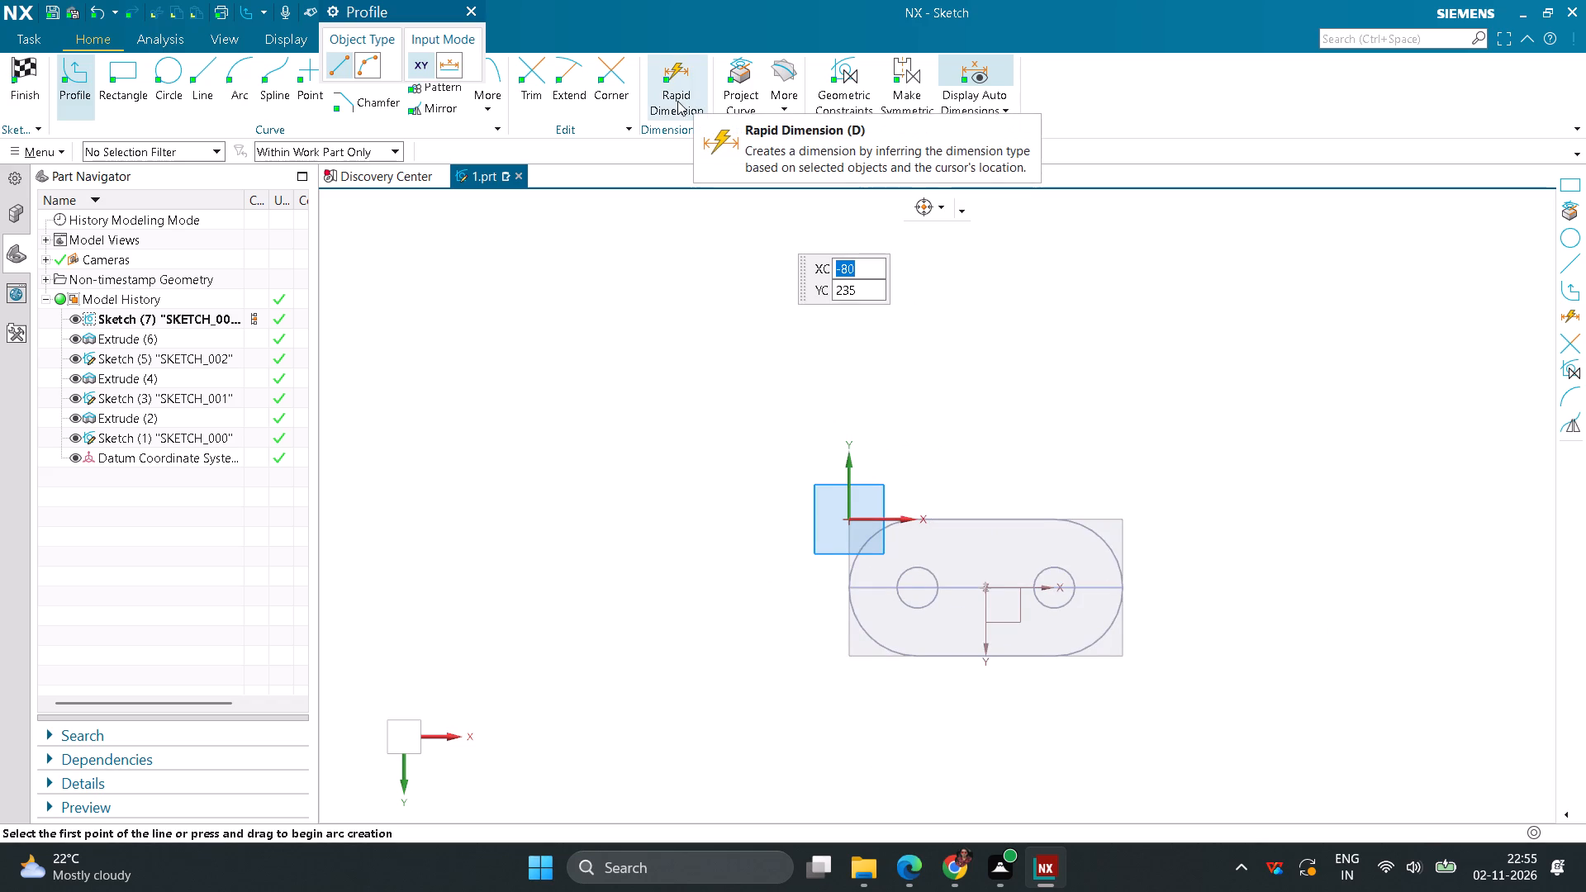
left_click(739, 85)
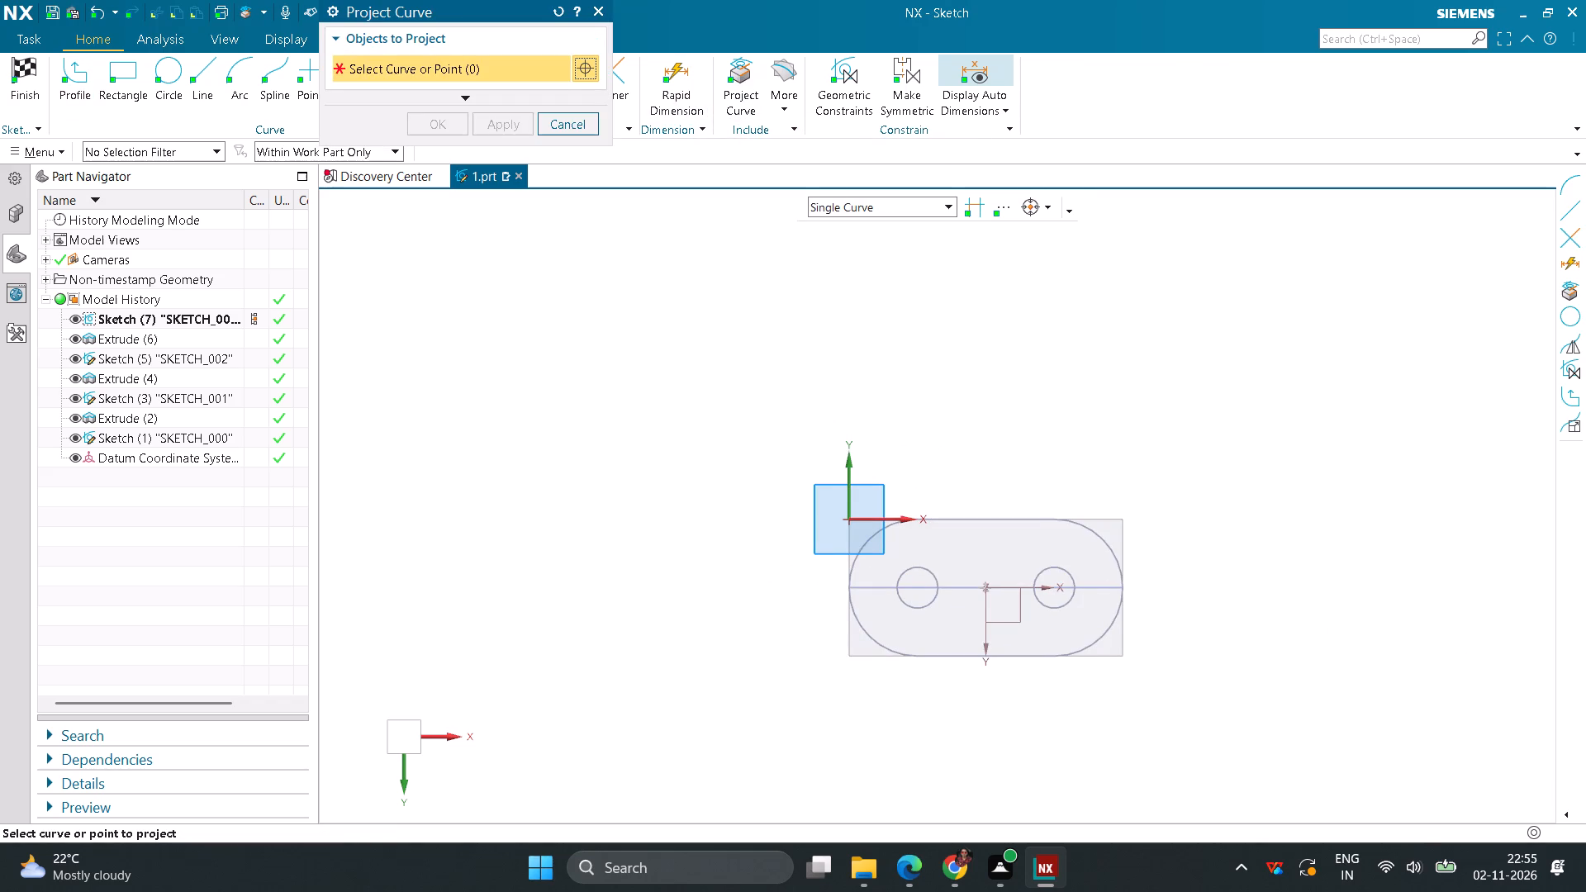
scroll(895, 619, "up", 5)
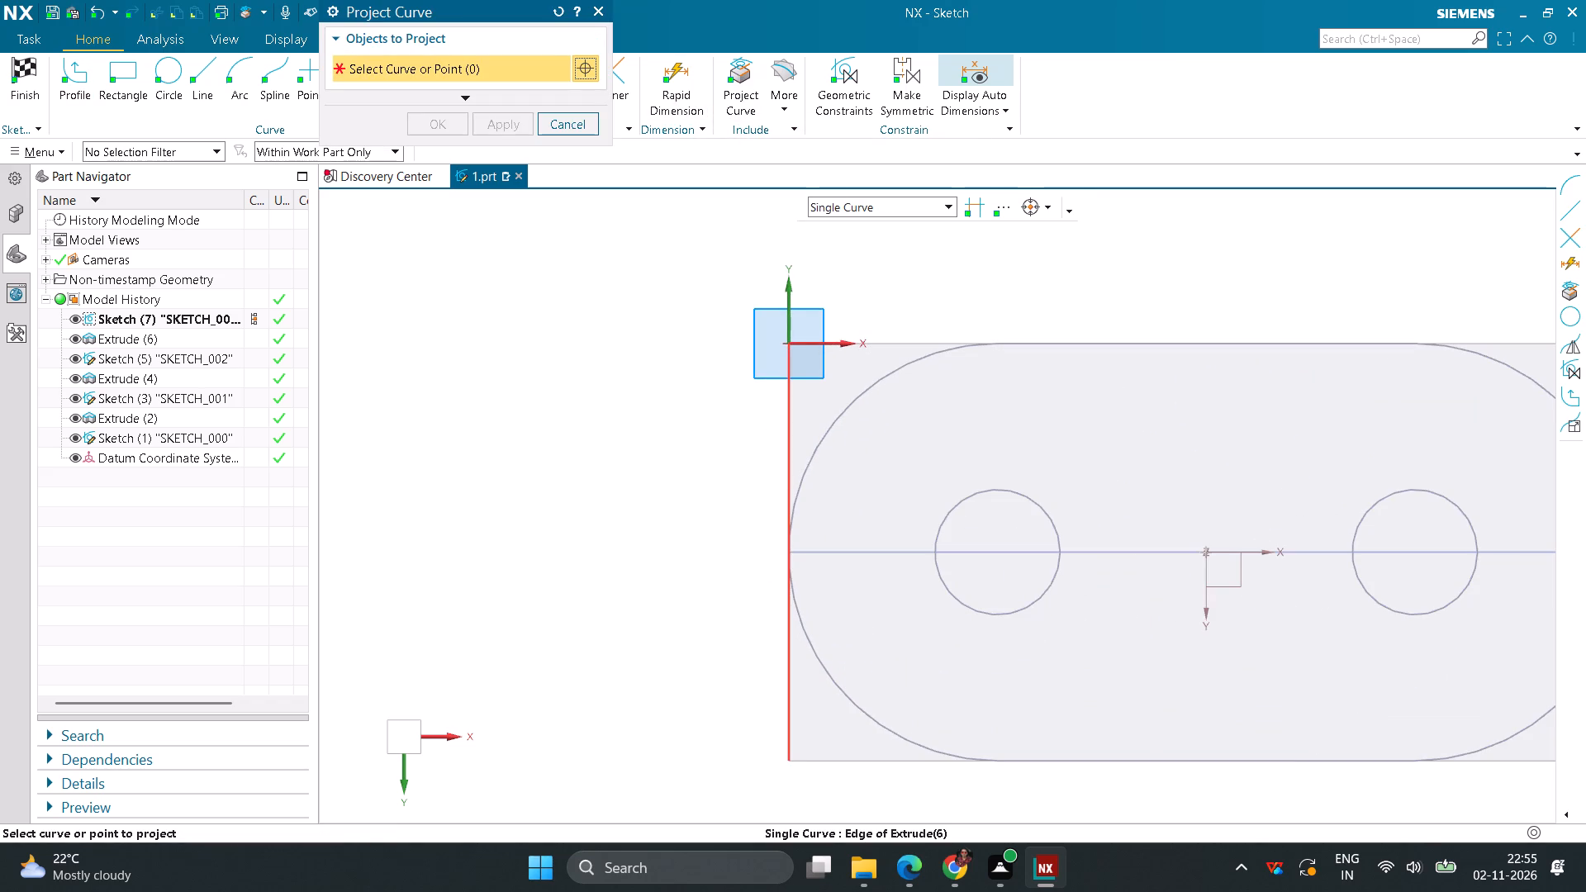
left_click(786, 661)
left_click(831, 757)
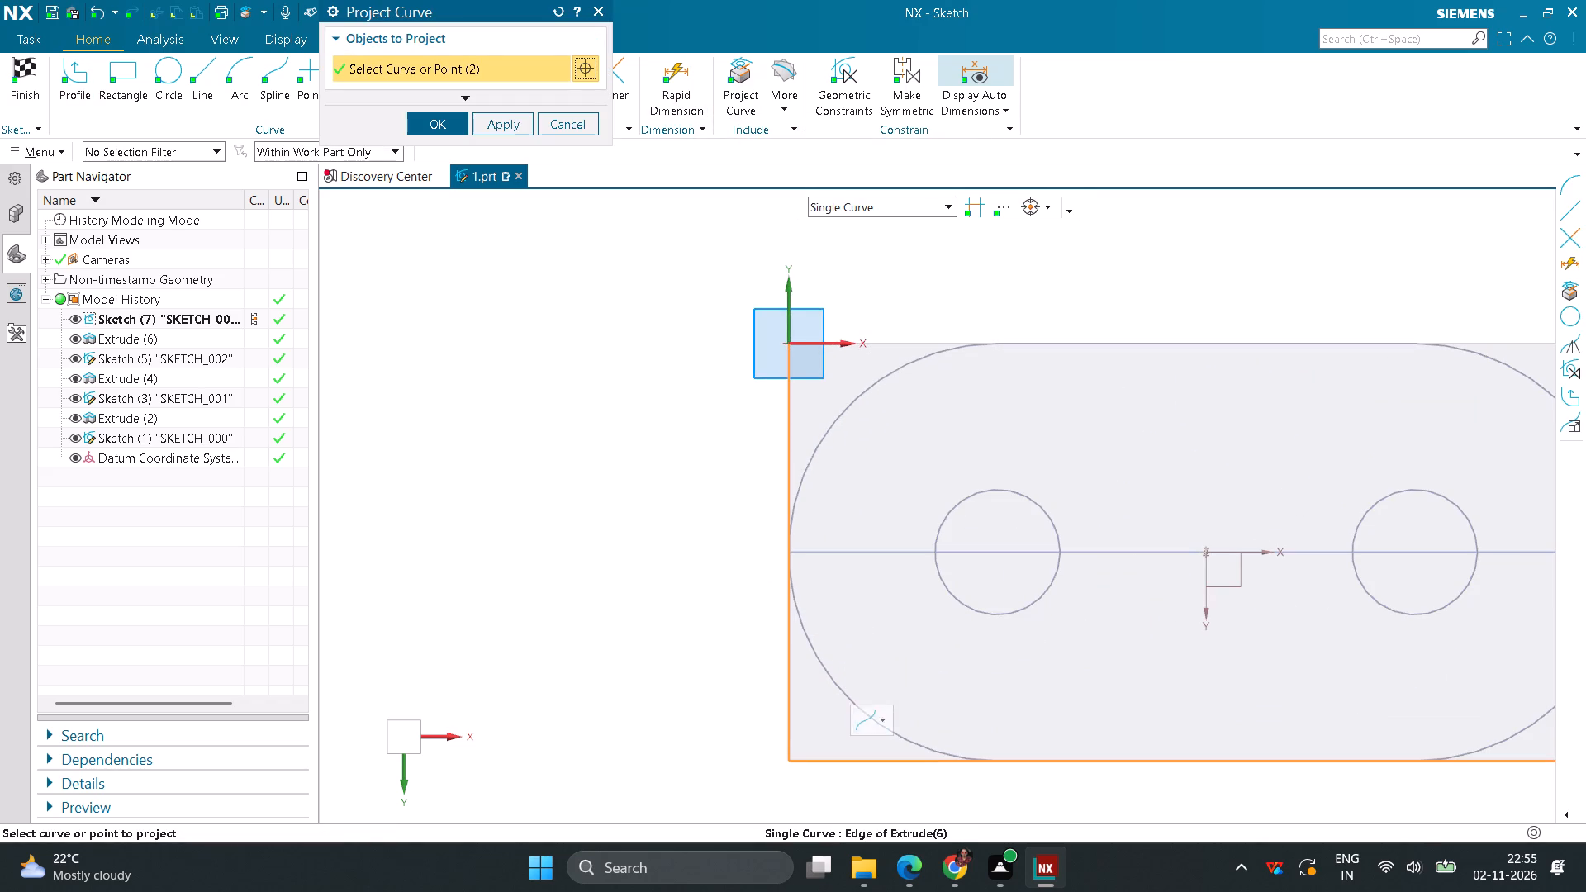
left_click(898, 345)
scroll(992, 484, "down", 2)
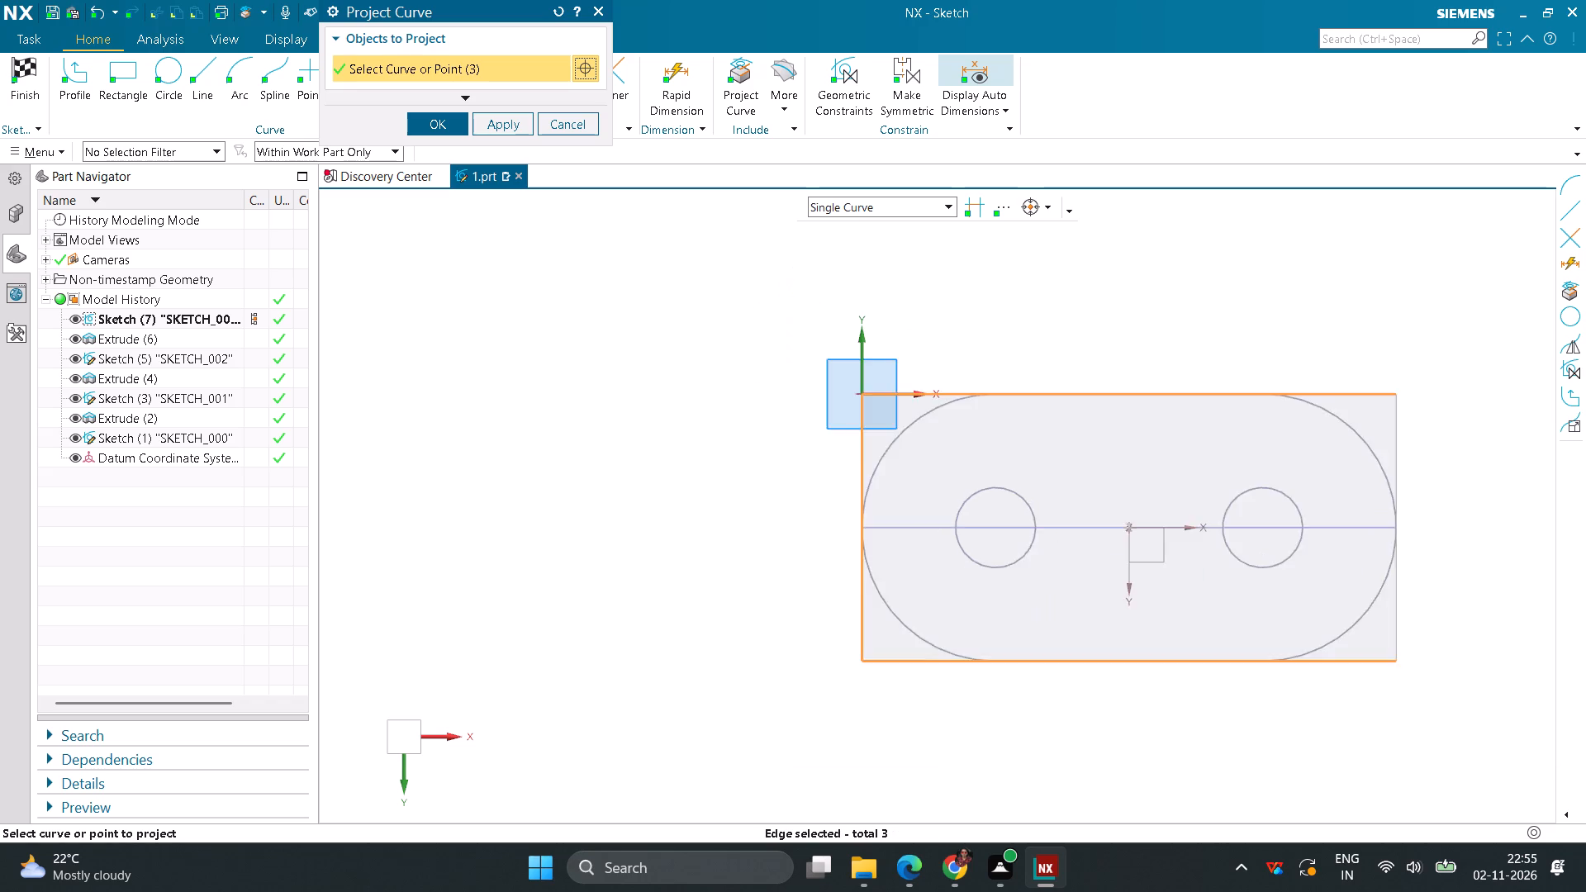
scroll(992, 484, "down", 1)
left_click(1318, 449)
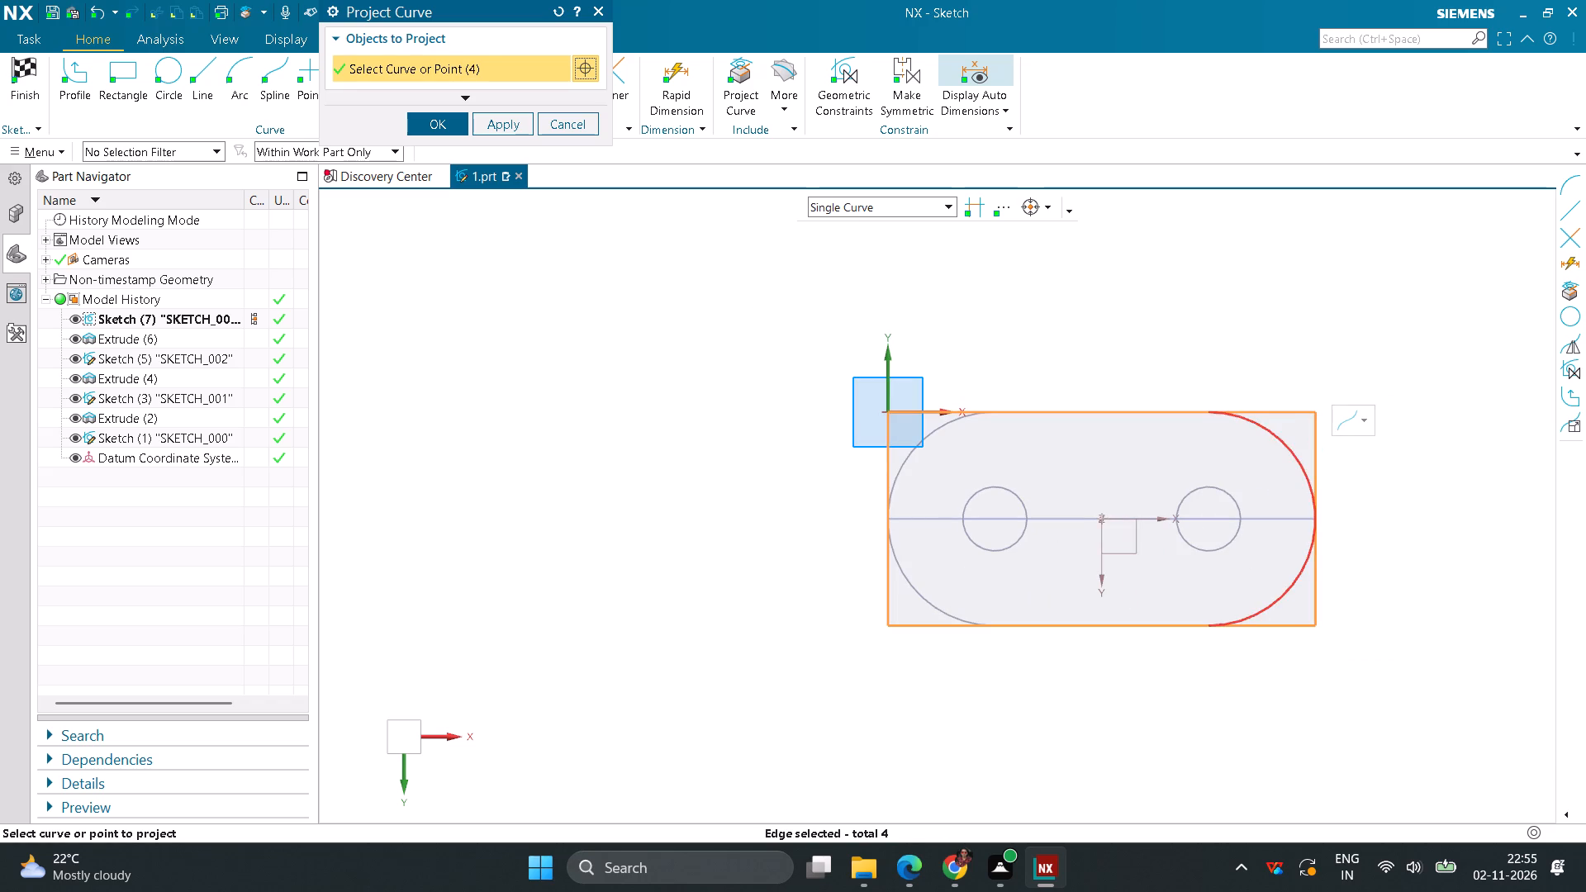
left_click(1297, 459)
left_click(941, 427)
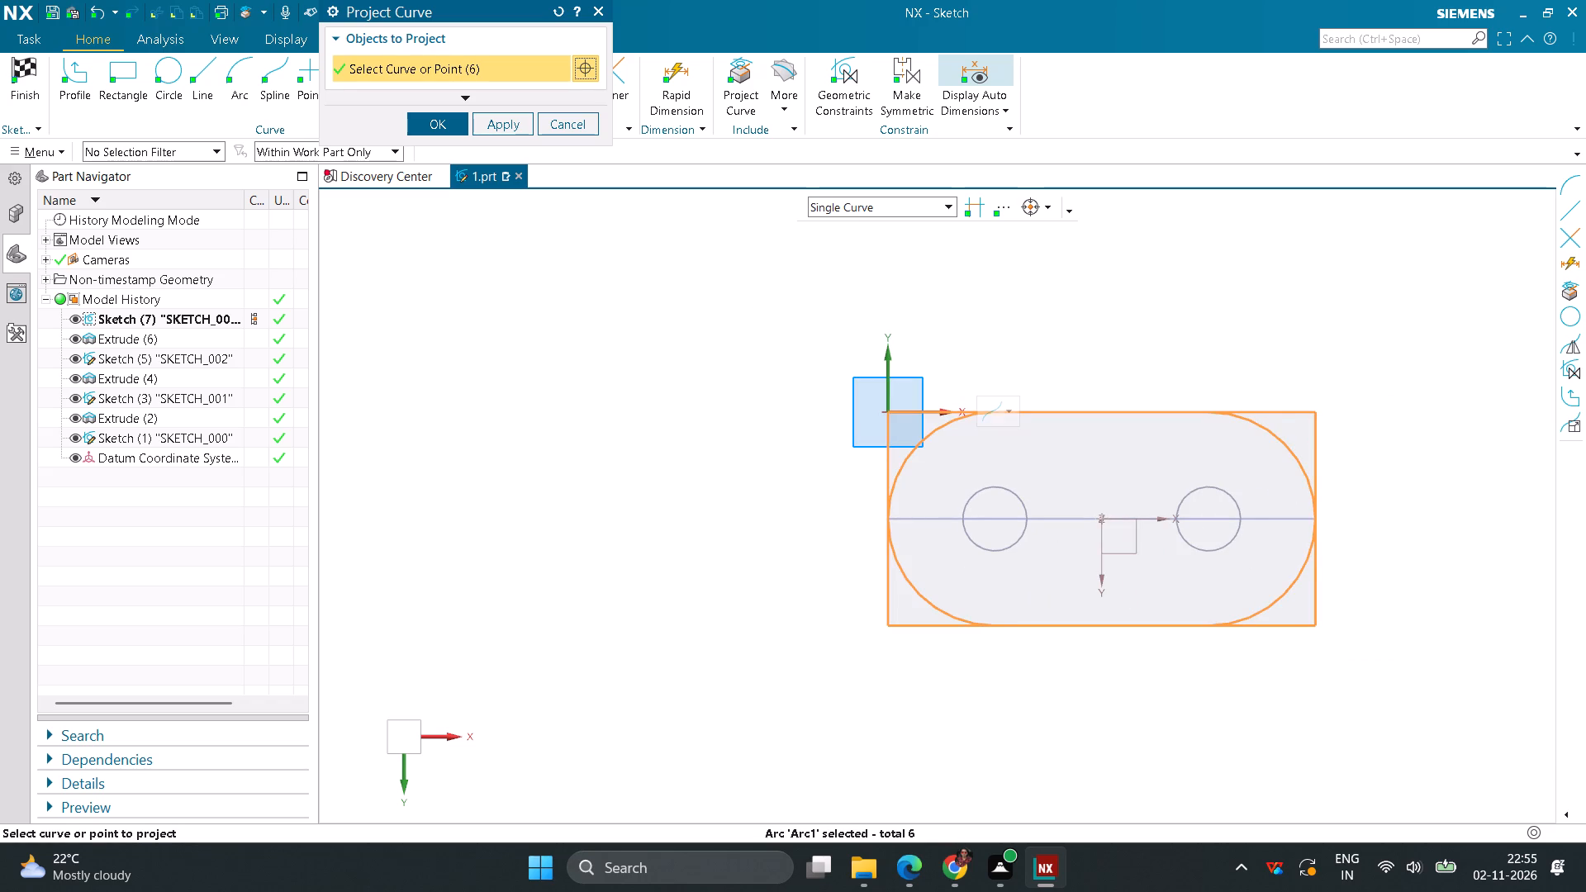
left_click(443, 130)
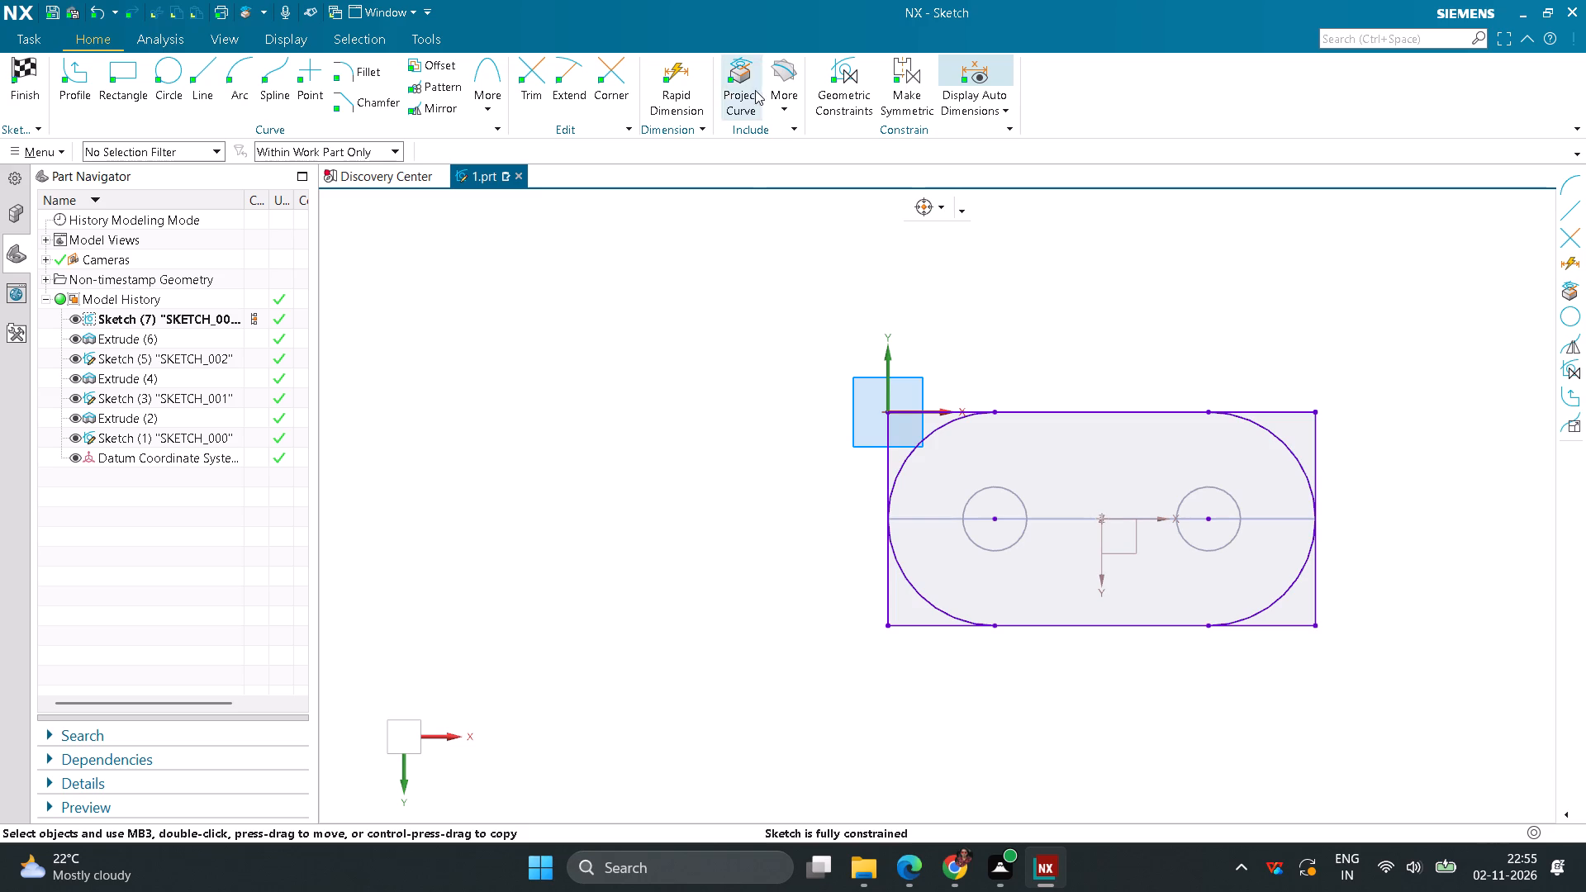
Trim the two long projected edges between the end arcs, leaving their outer corner segments.
left_click(533, 88)
left_click(1073, 415)
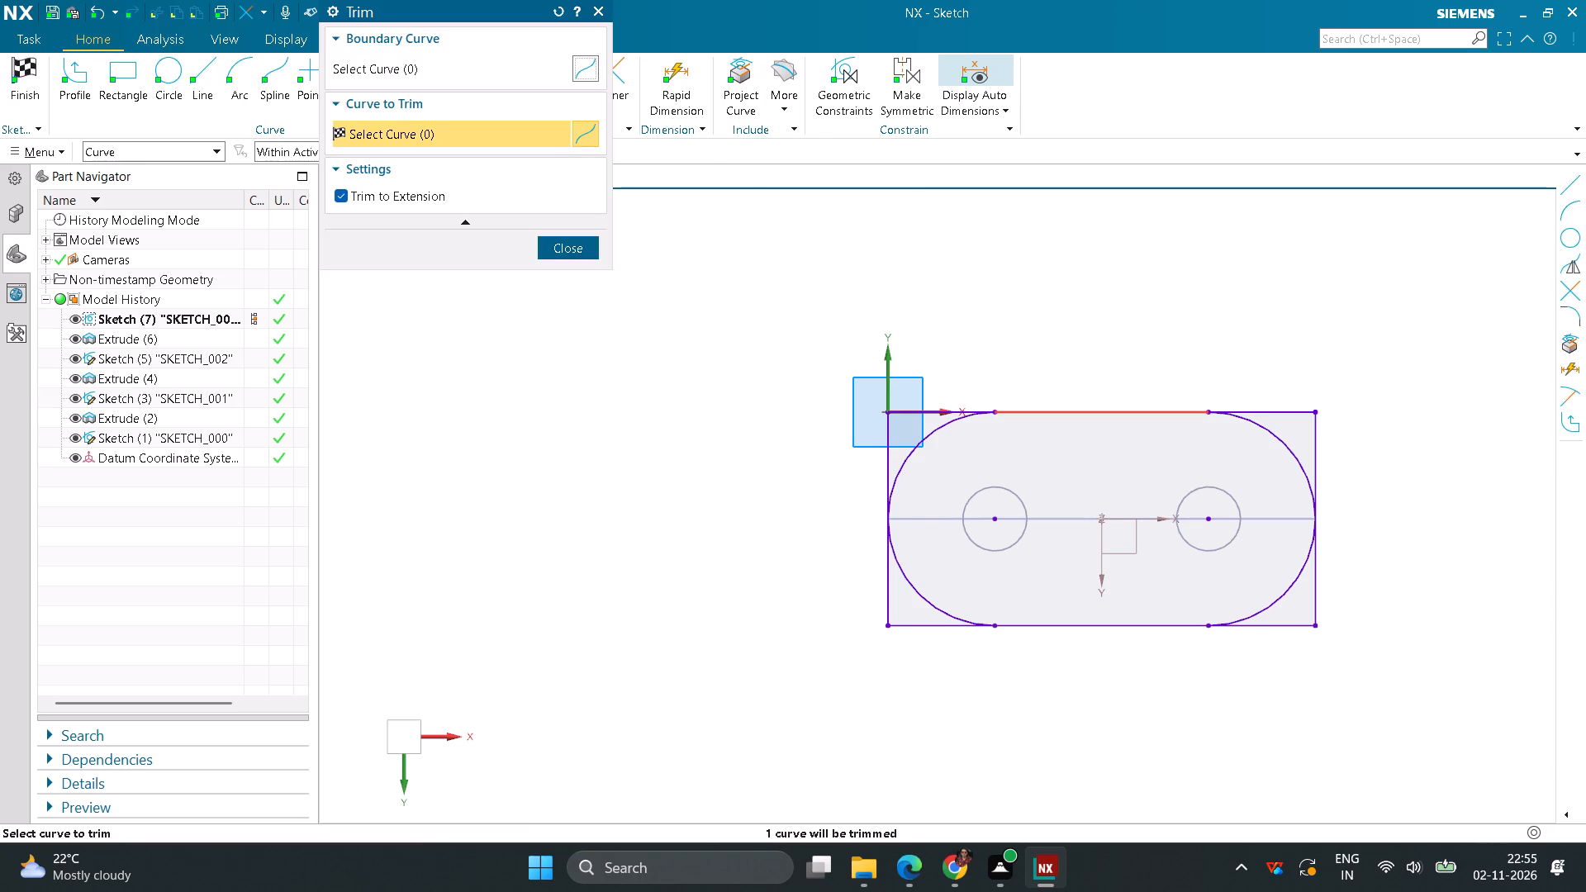
left_click(1114, 625)
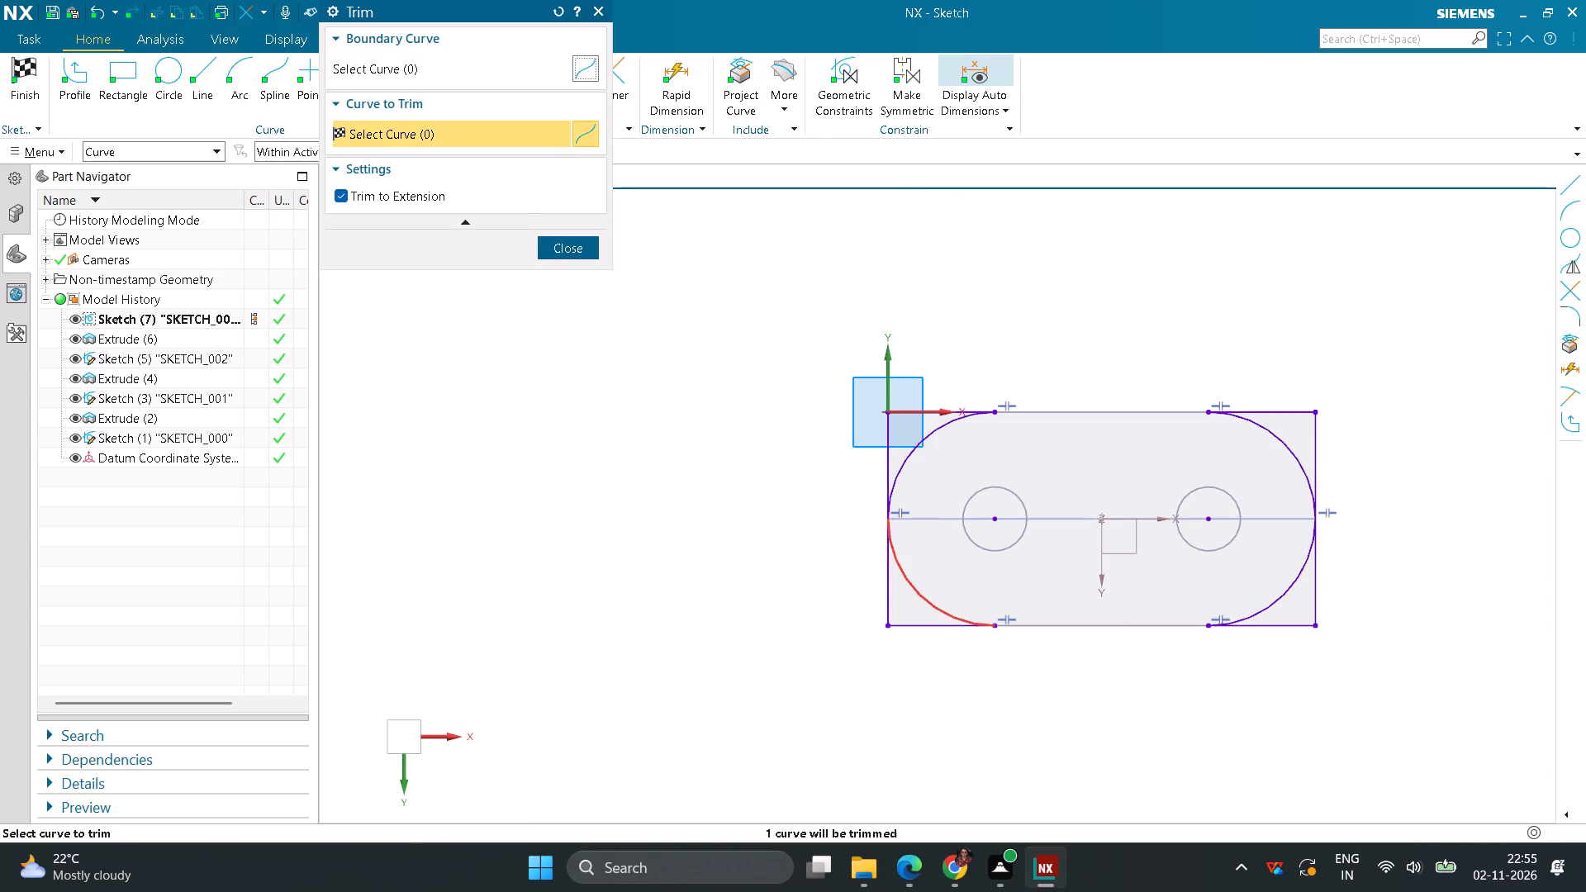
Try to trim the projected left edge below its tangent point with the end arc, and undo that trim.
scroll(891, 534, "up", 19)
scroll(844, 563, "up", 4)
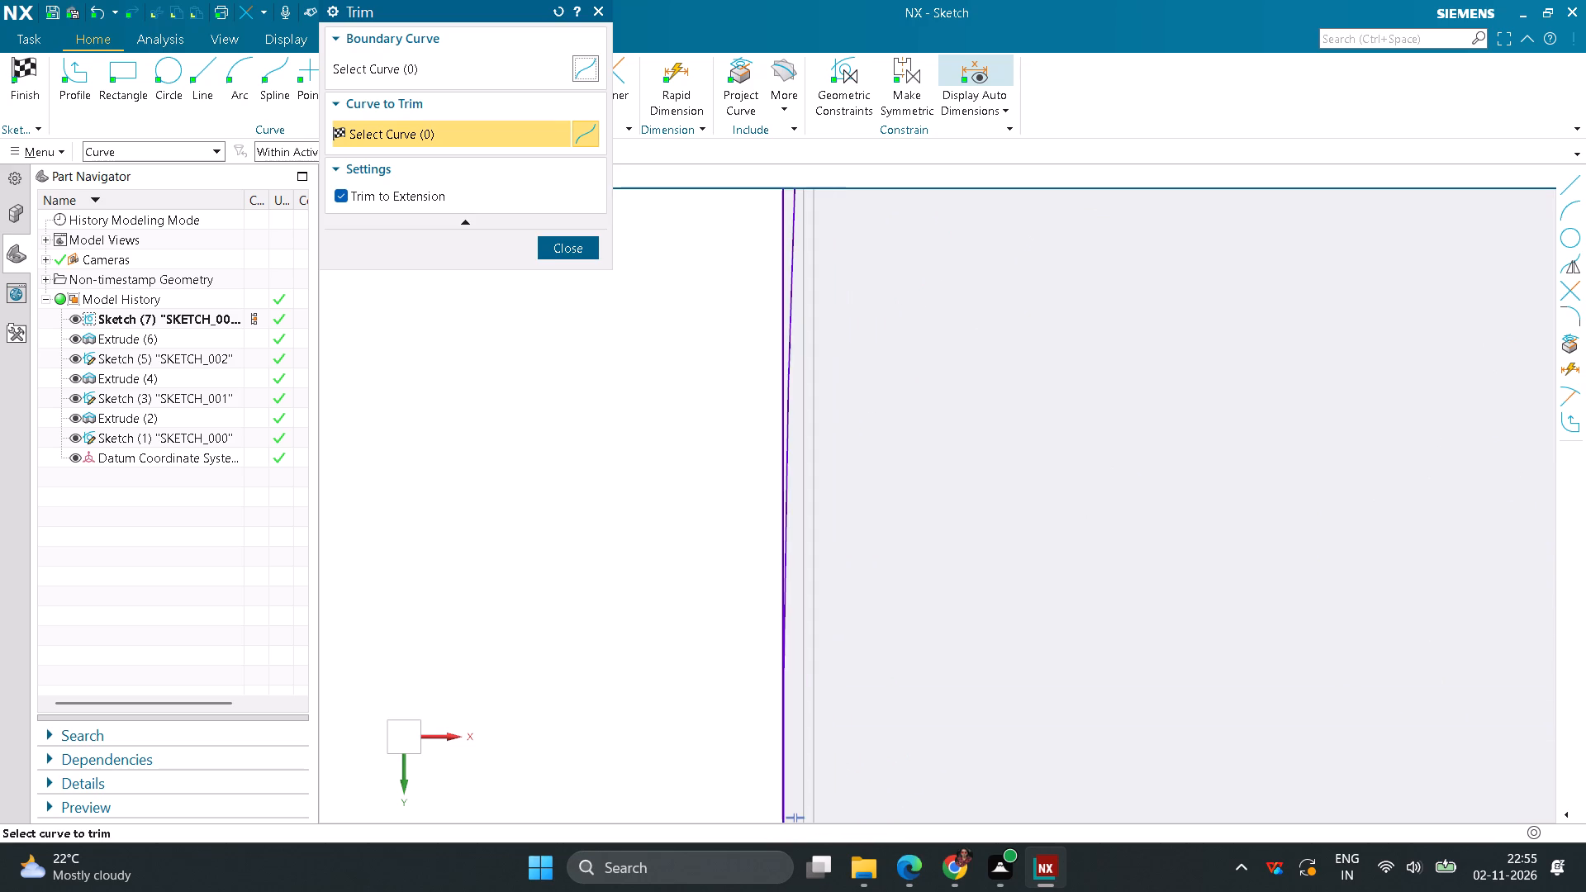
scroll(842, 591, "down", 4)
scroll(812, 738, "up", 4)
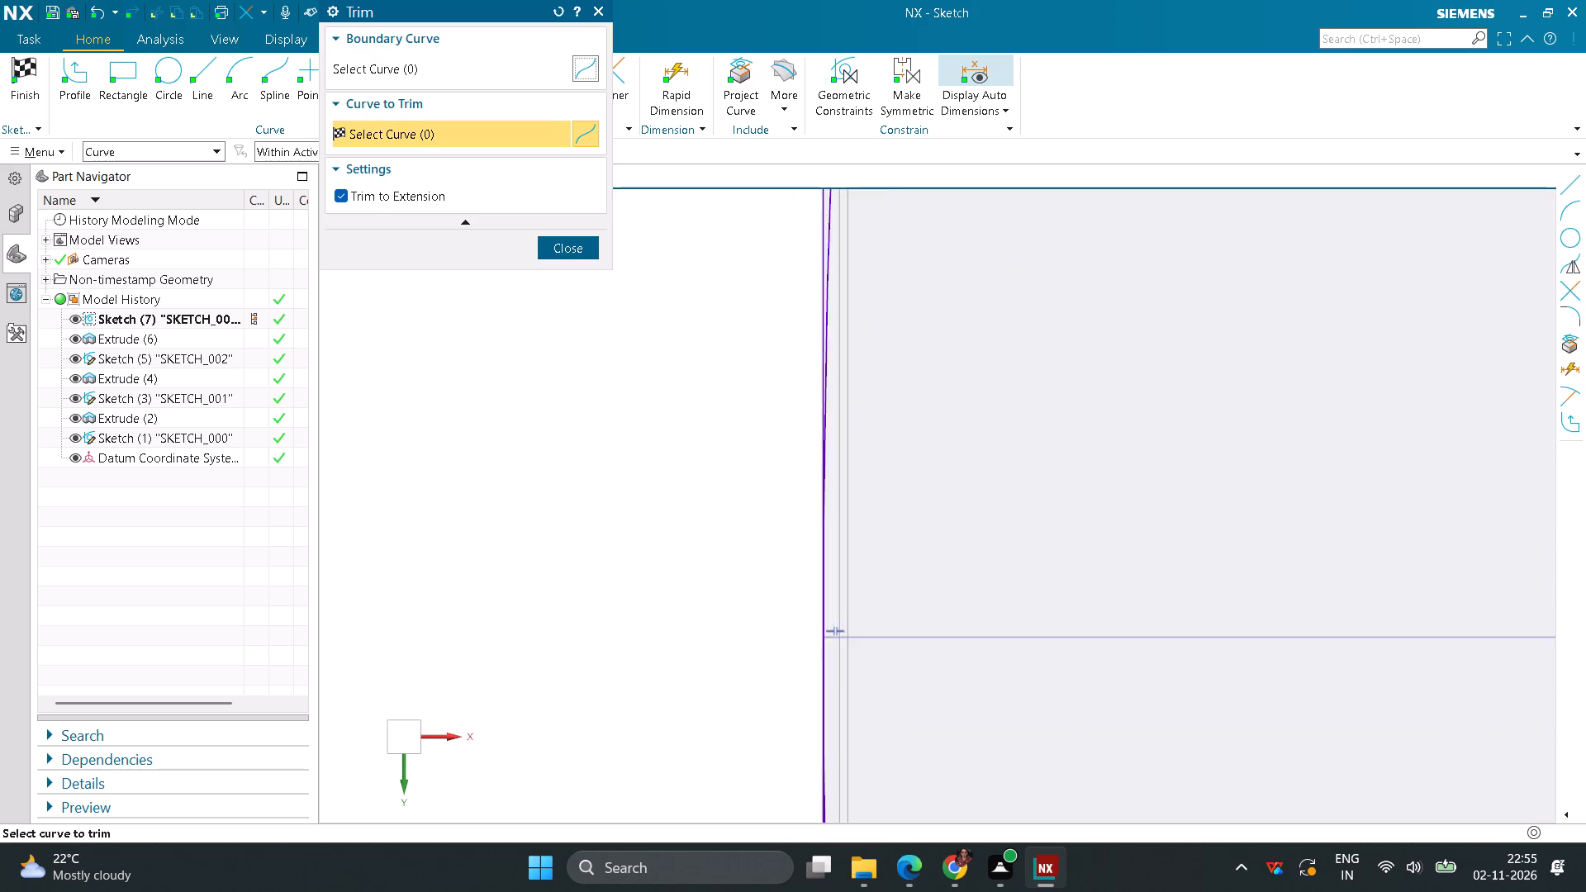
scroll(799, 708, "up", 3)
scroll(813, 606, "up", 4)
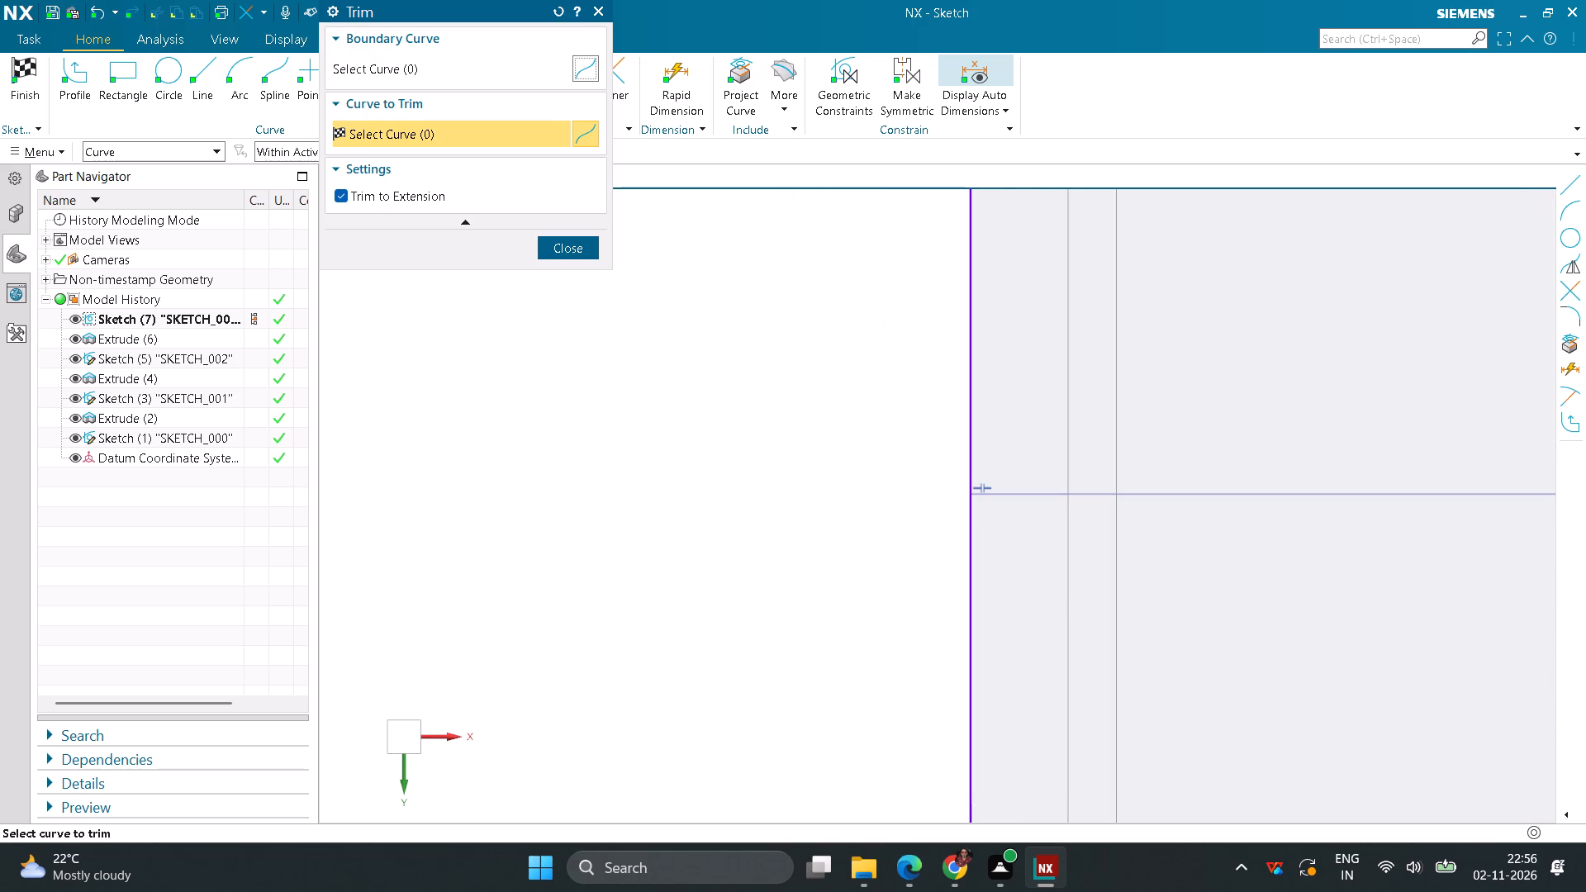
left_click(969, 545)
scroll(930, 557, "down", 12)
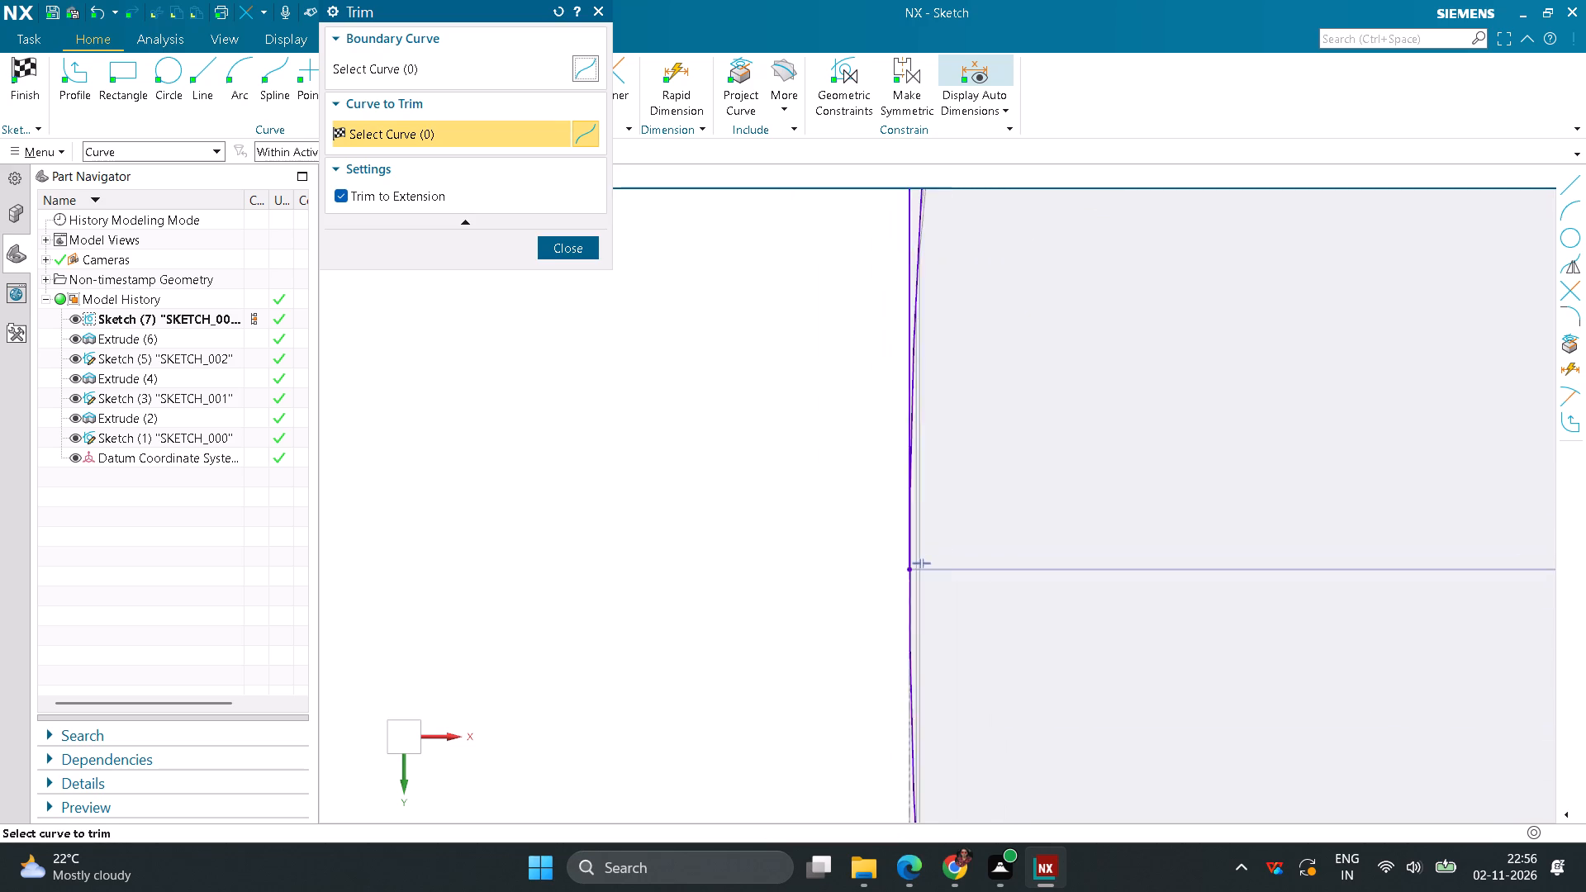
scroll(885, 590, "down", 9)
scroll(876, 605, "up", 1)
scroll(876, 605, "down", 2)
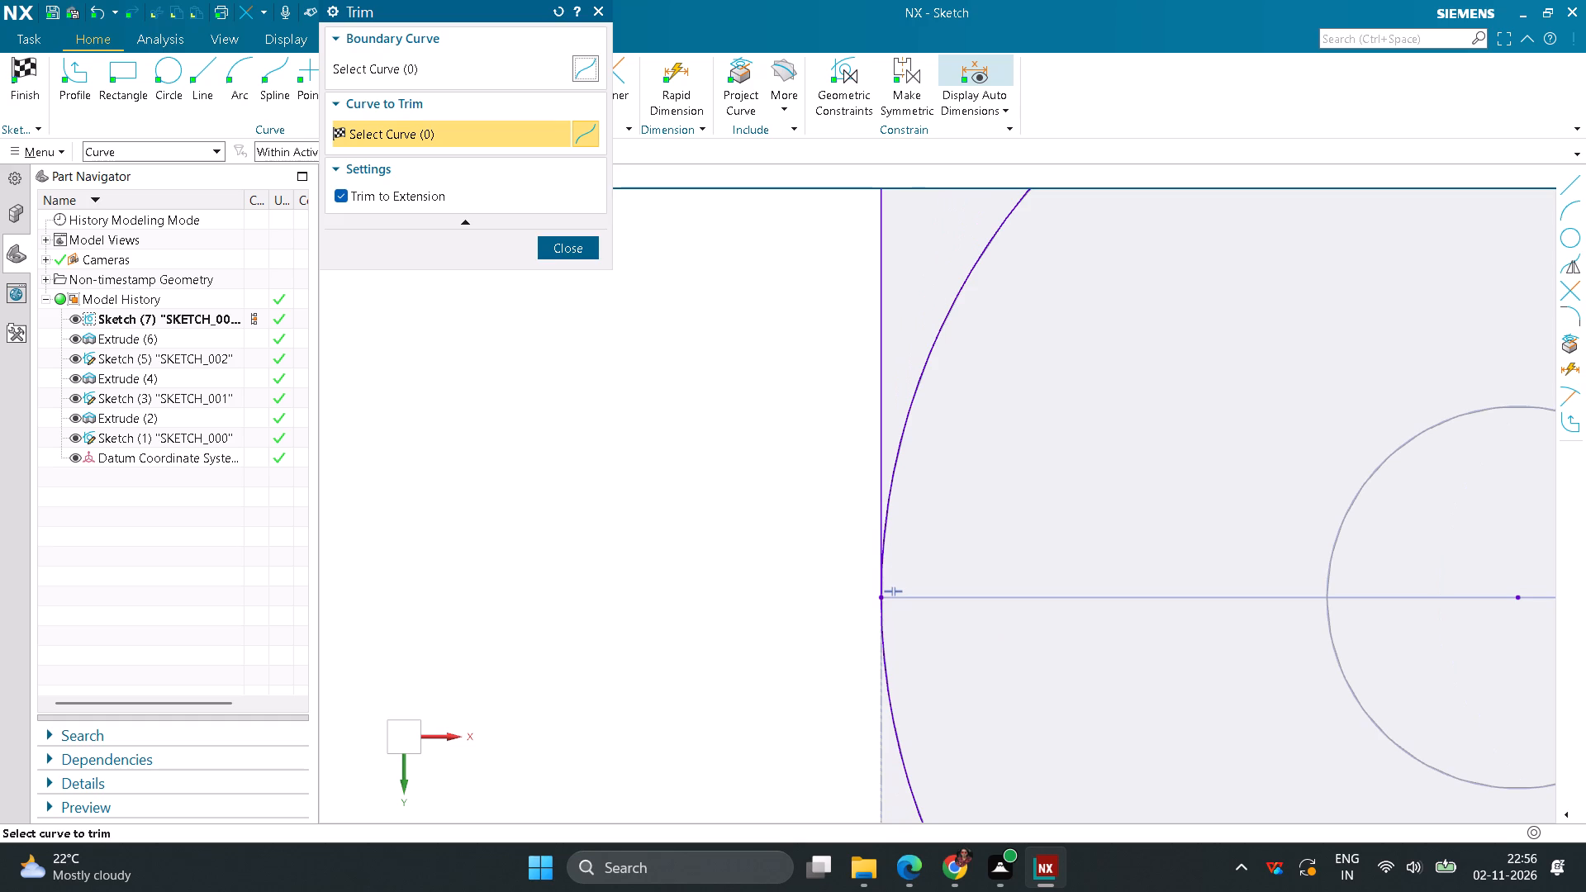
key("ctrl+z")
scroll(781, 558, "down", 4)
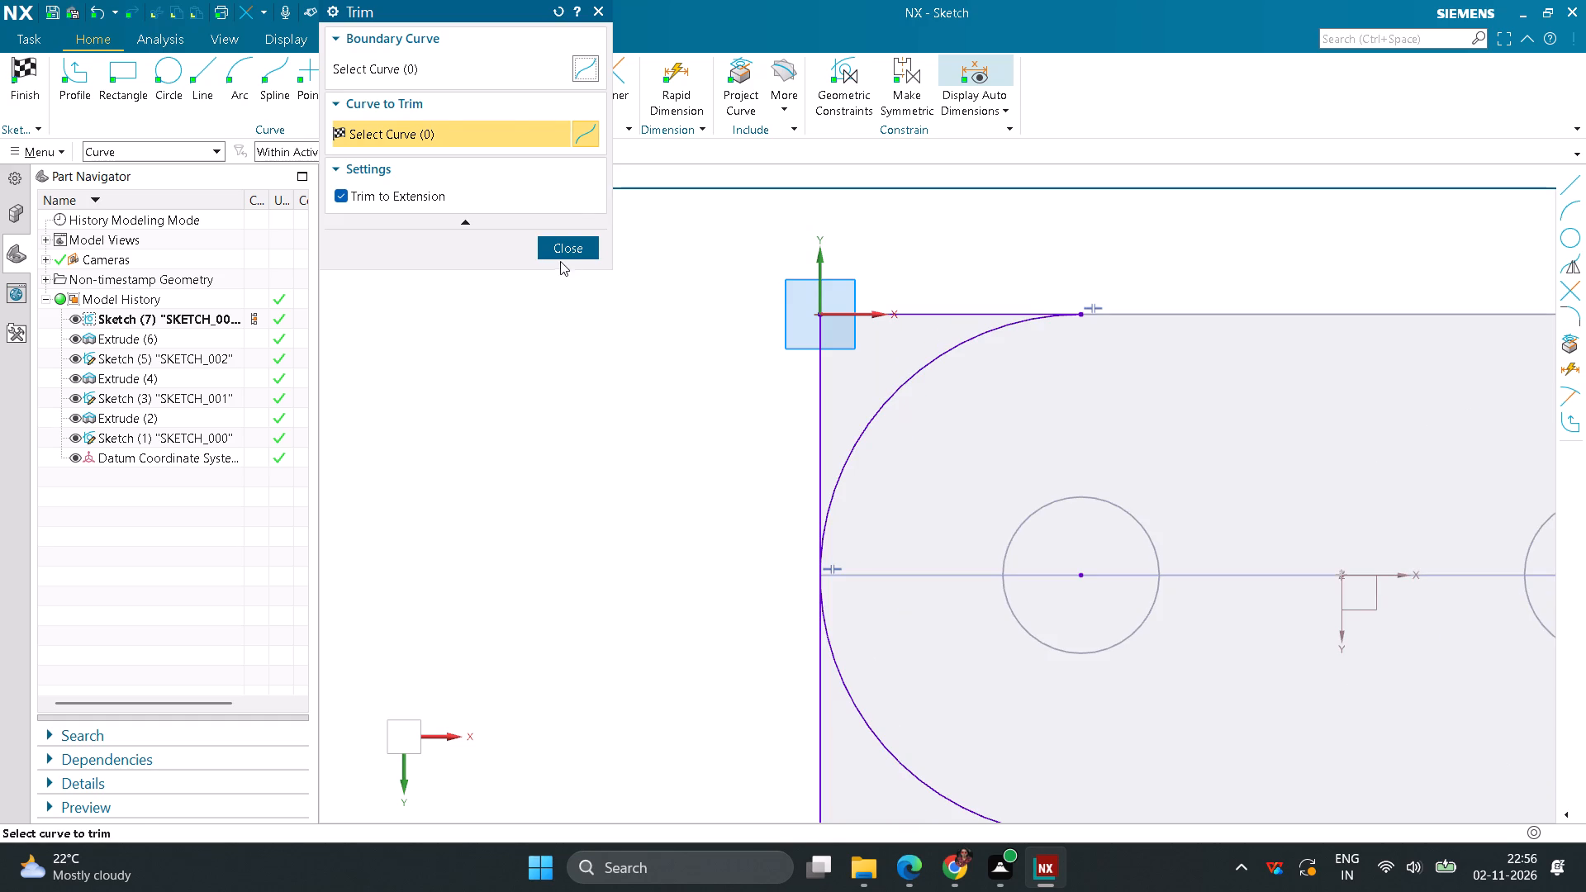
Close the Trim command and finish the underside sketch.
left_click(560, 257)
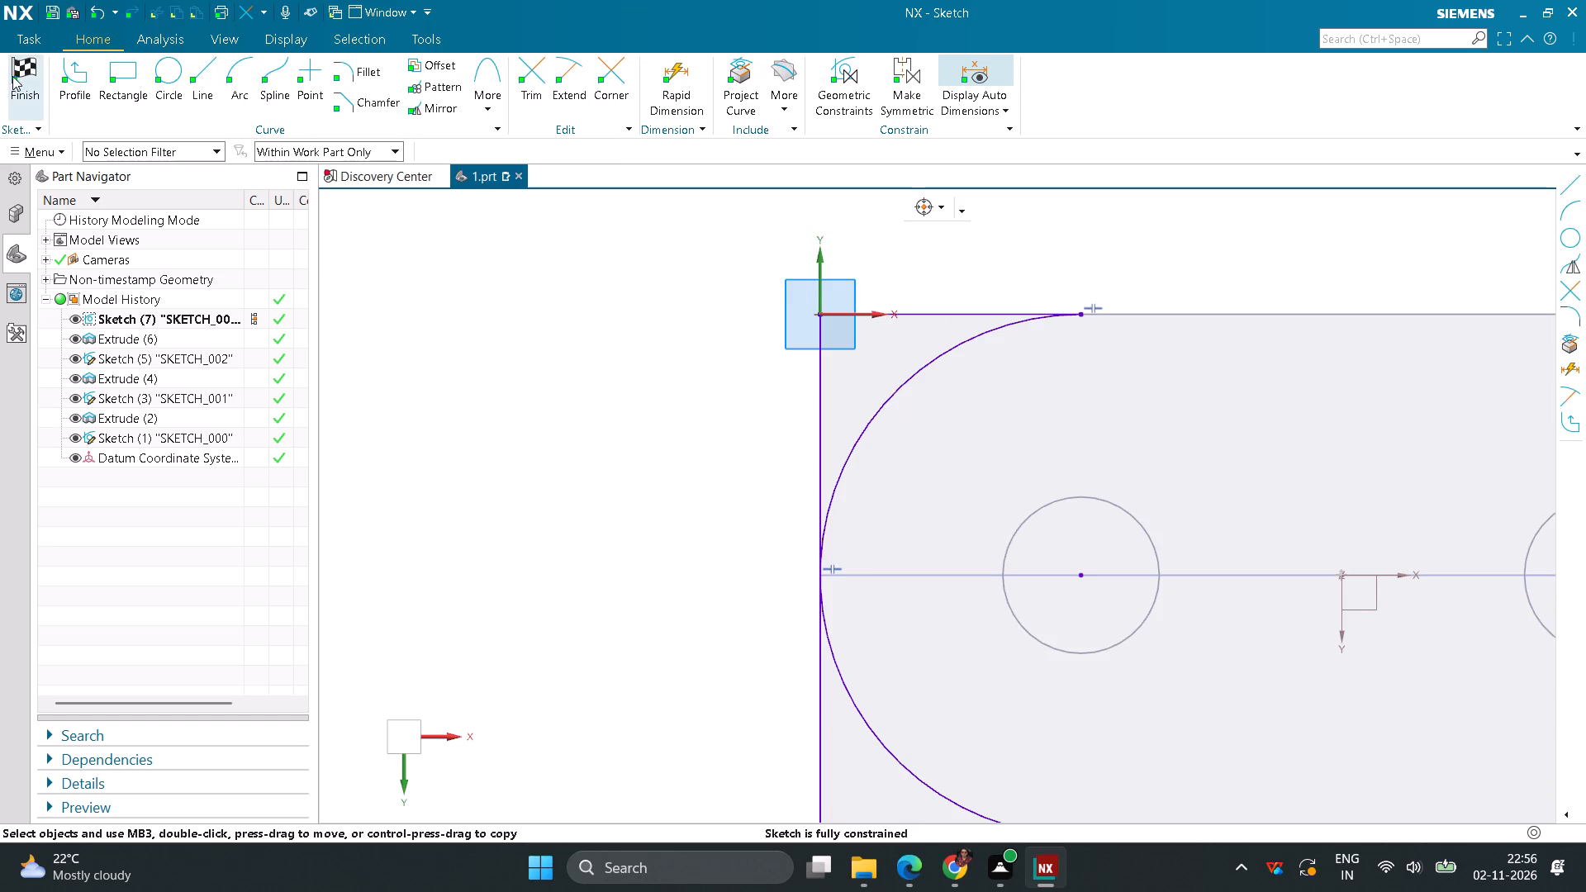
left_click(15, 76)
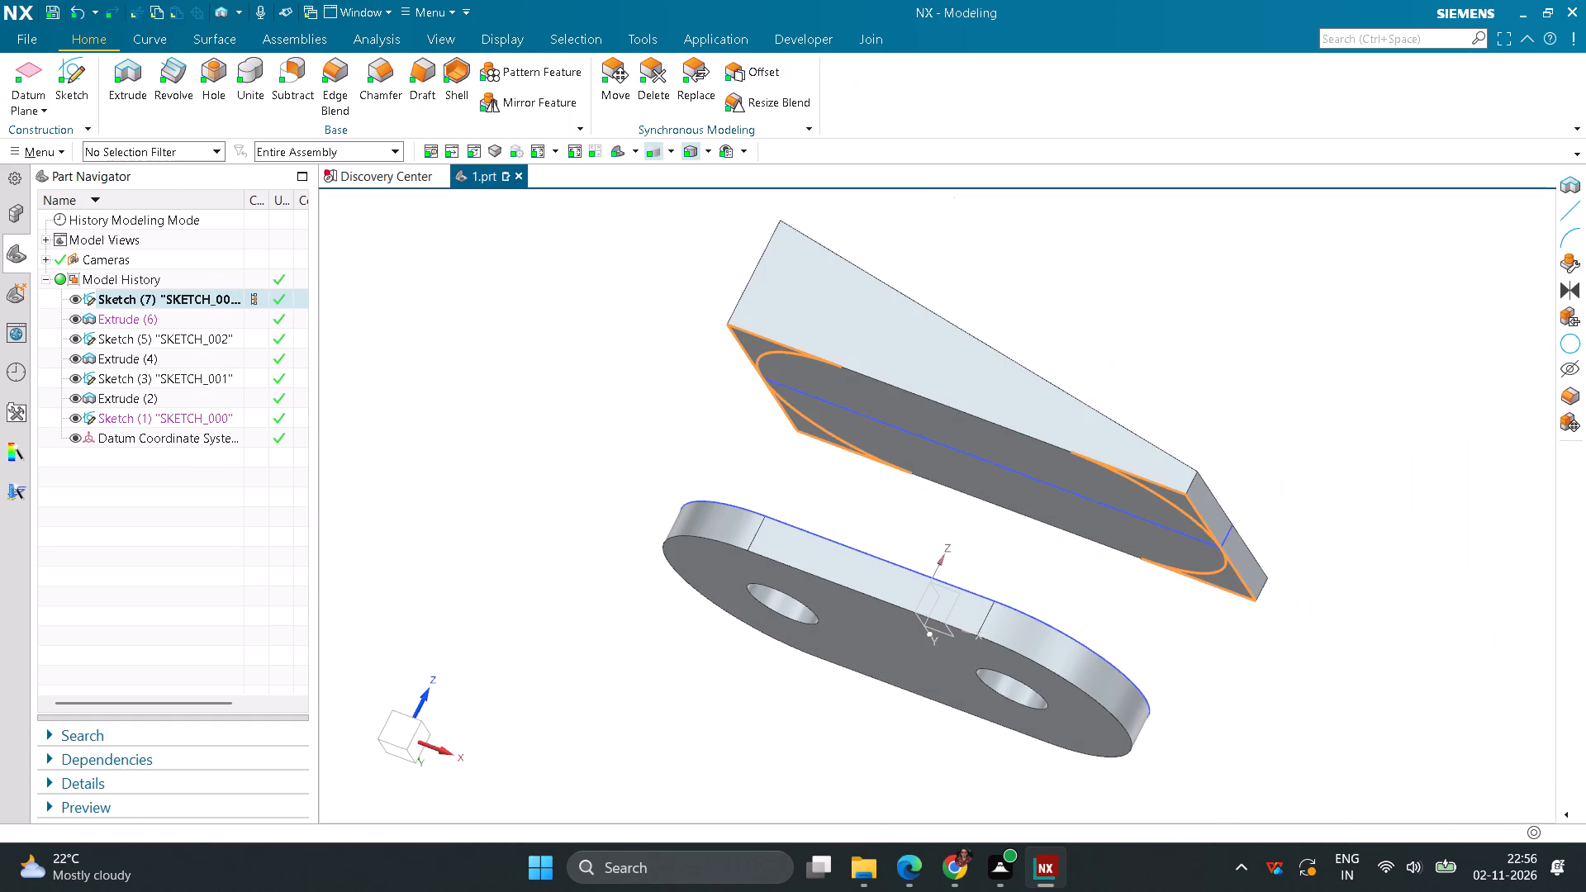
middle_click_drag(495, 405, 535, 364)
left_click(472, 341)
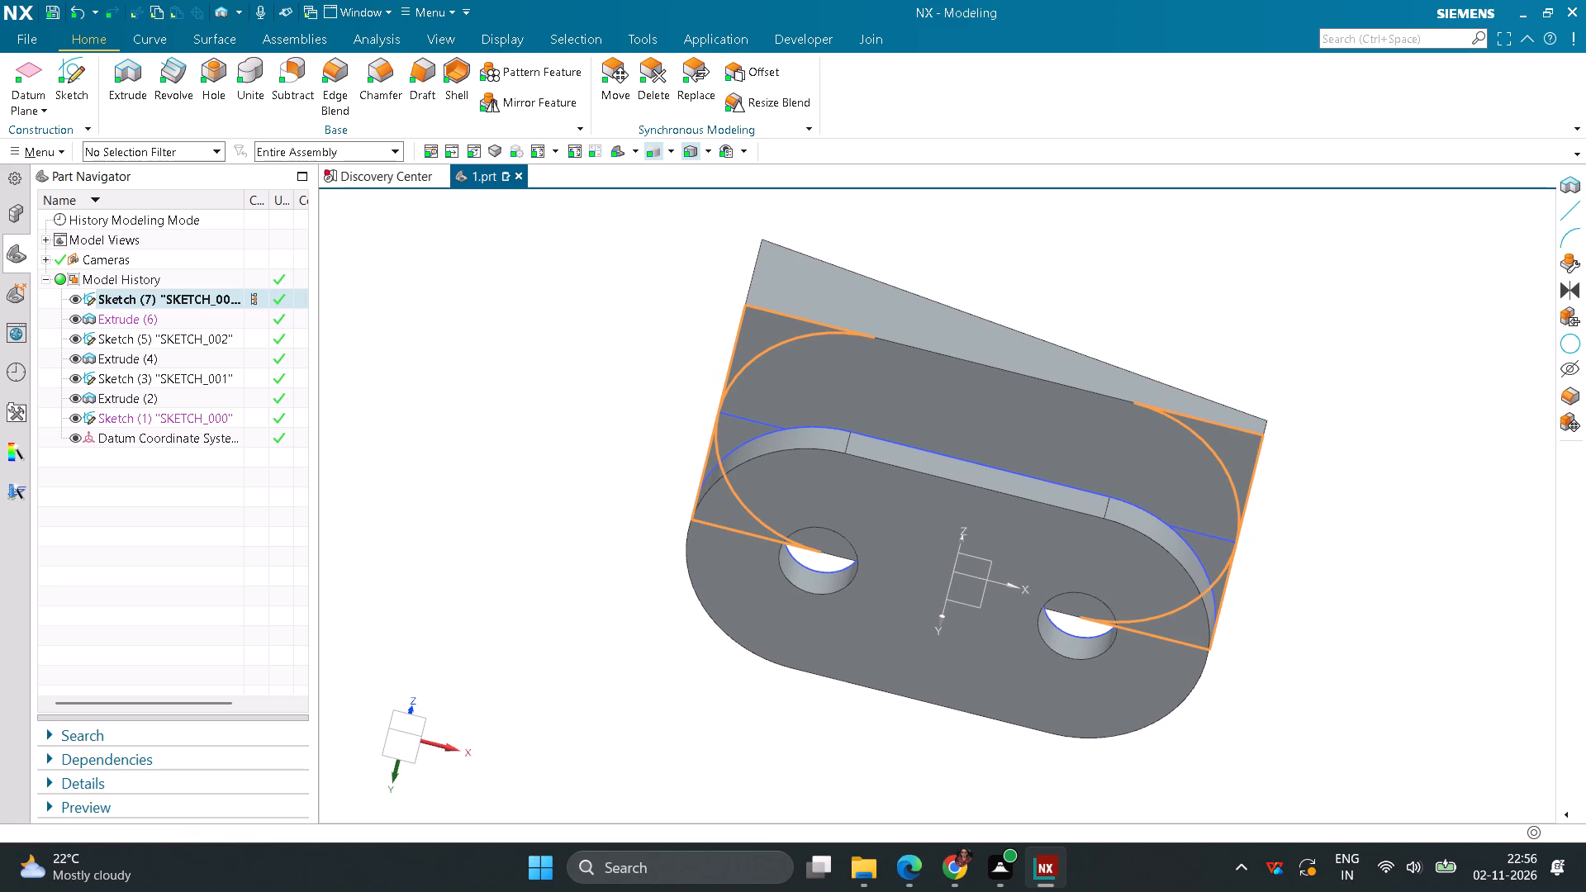
Extrude the corner region at the block's −X, −Y corner 100 mm in the reversed direction, subtracting it from the block.
left_click(135, 88)
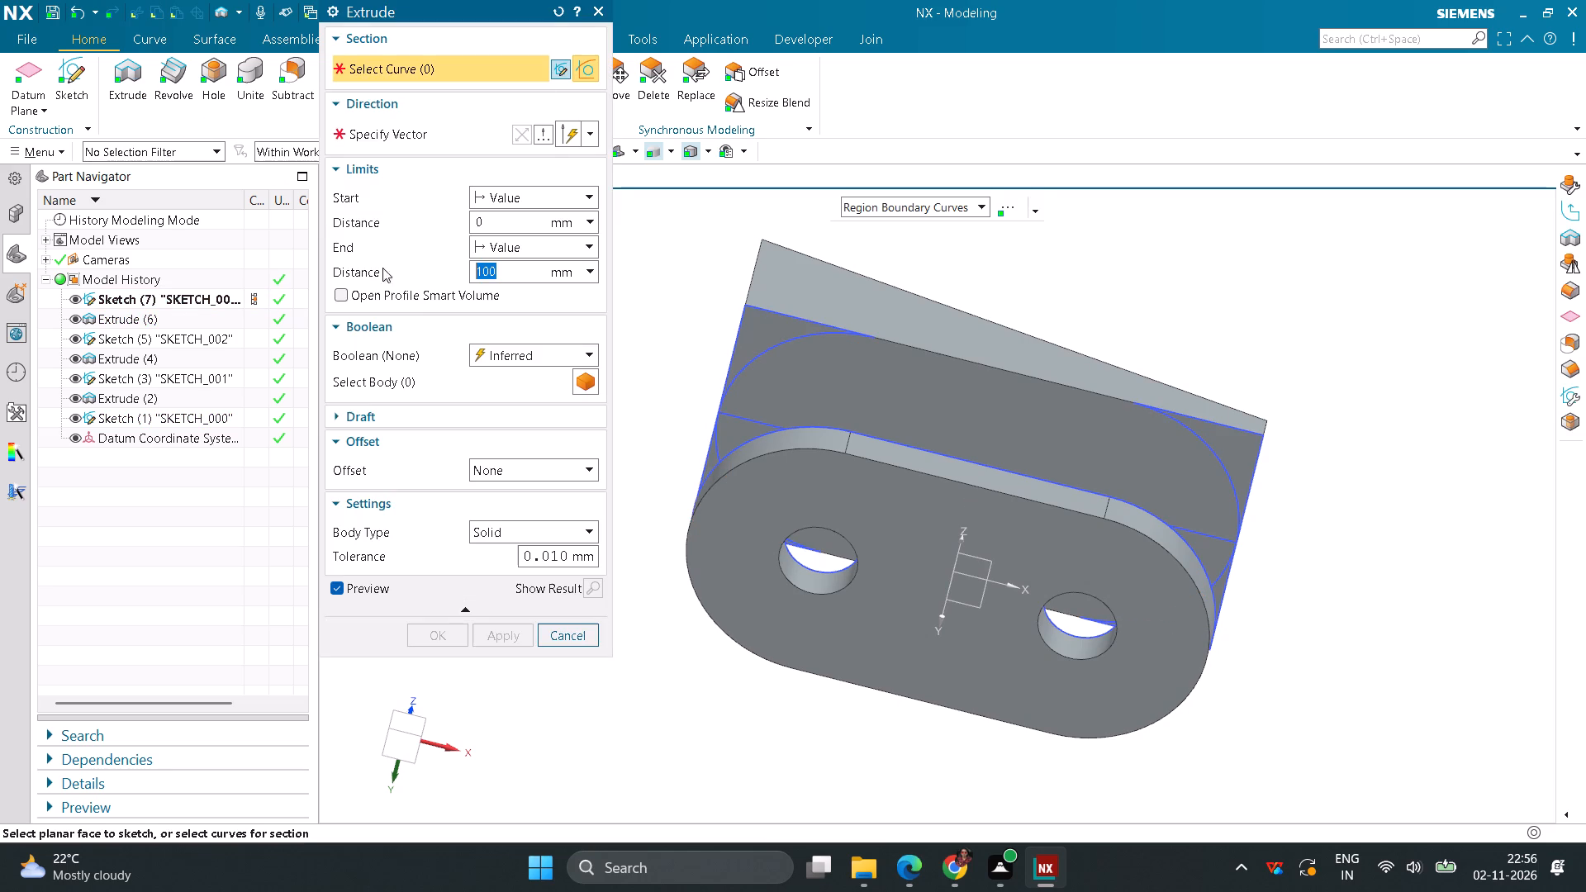
left_click(748, 350)
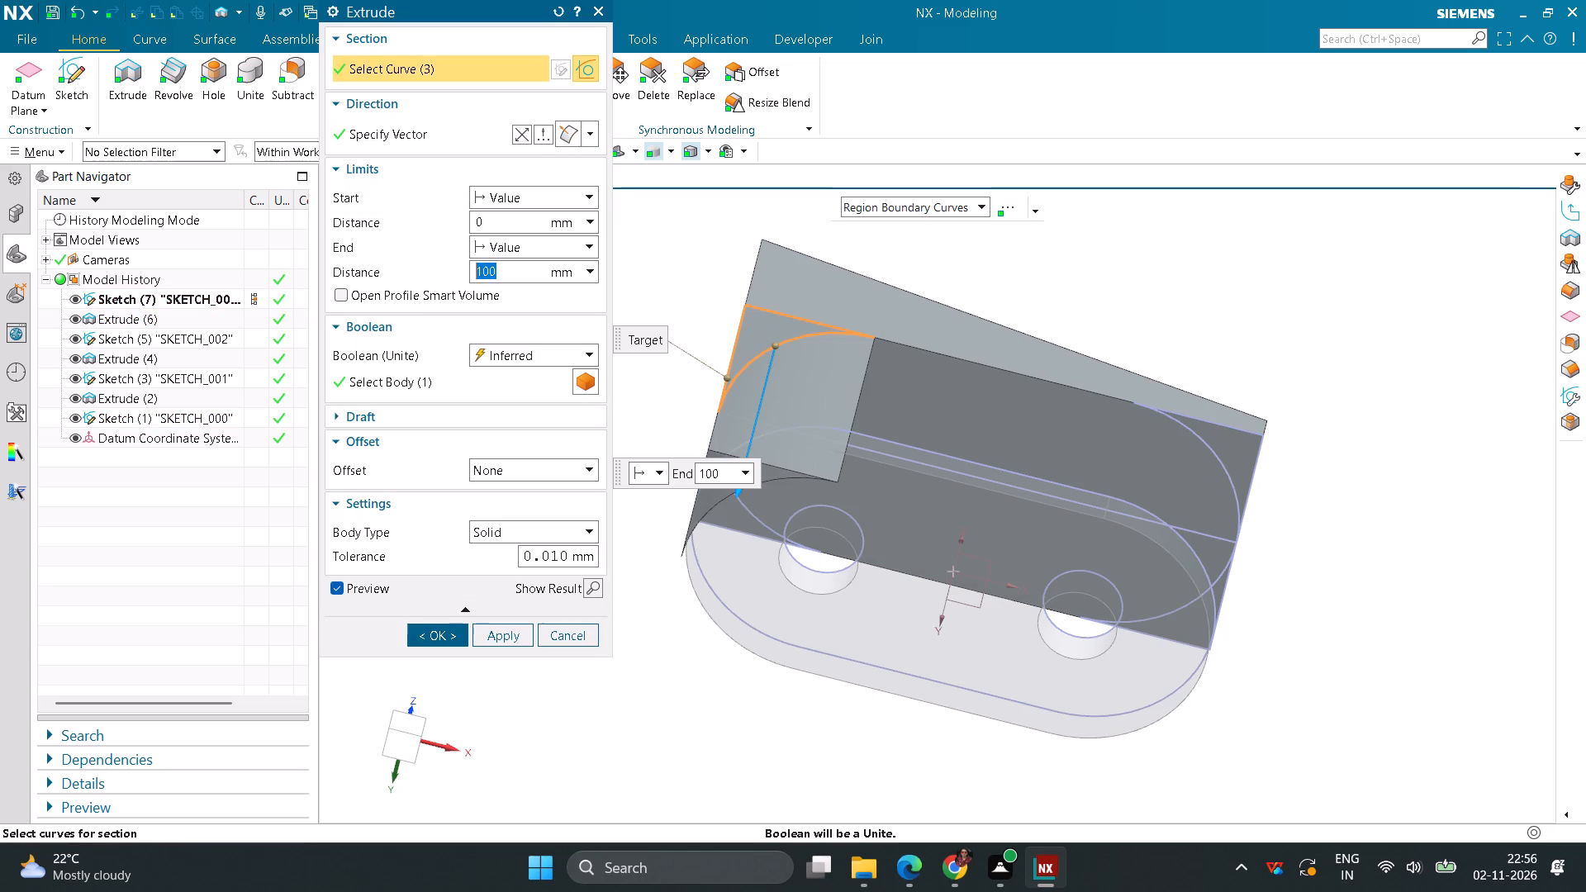
left_click(513, 137)
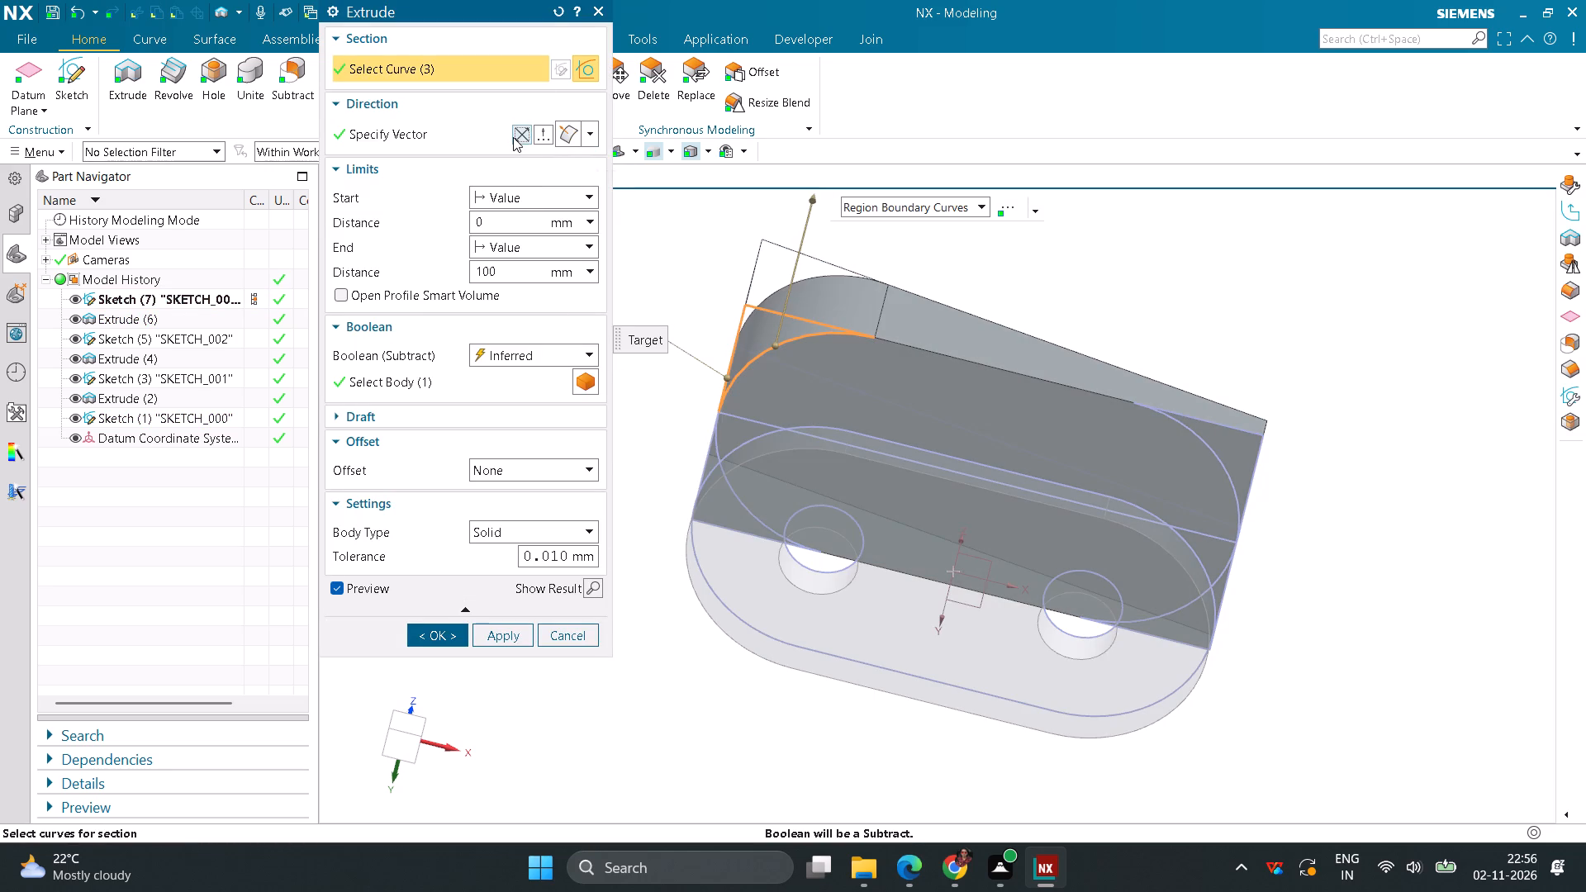
left_click(465, 634)
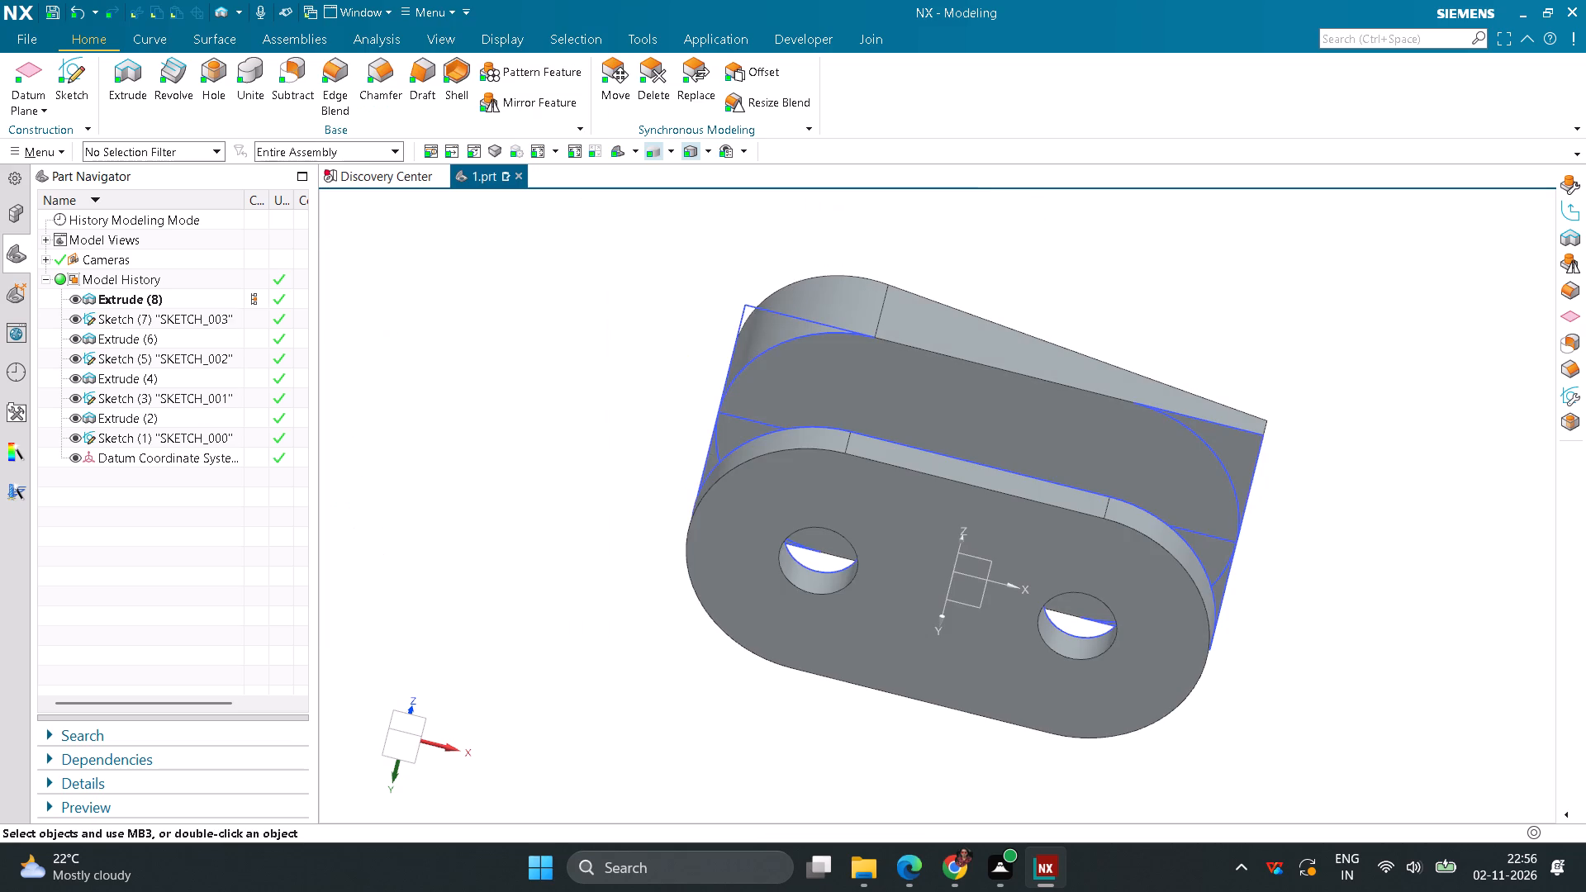
Cut away the block's +X, −Y corner by extruding its corner region 100 mm in the reversed direction.
left_click(130, 85)
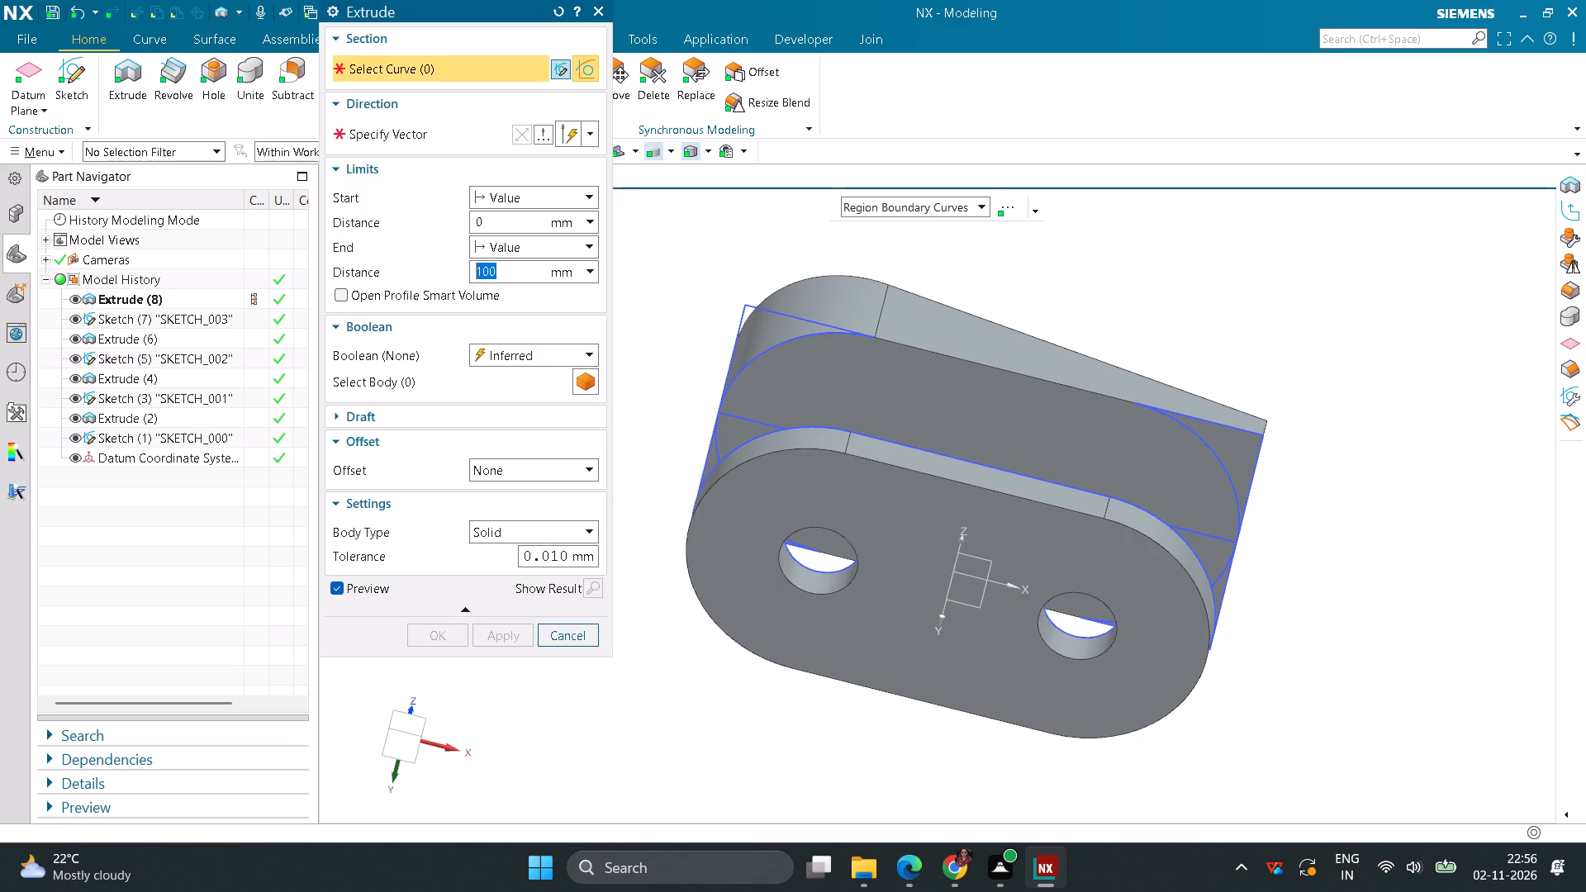
left_click(1237, 464)
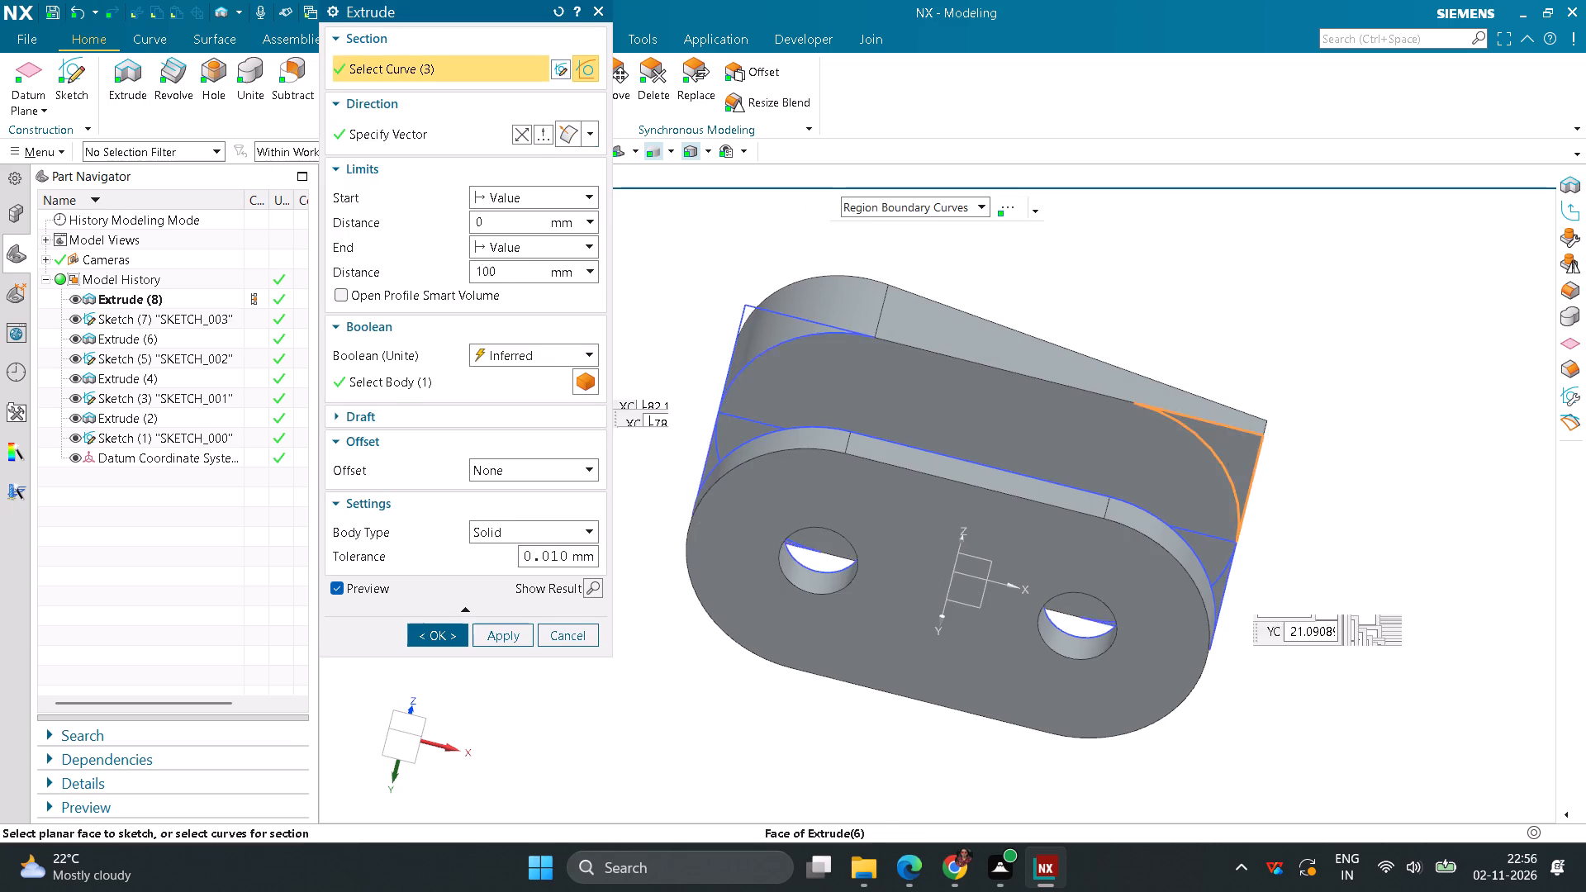
left_click(527, 135)
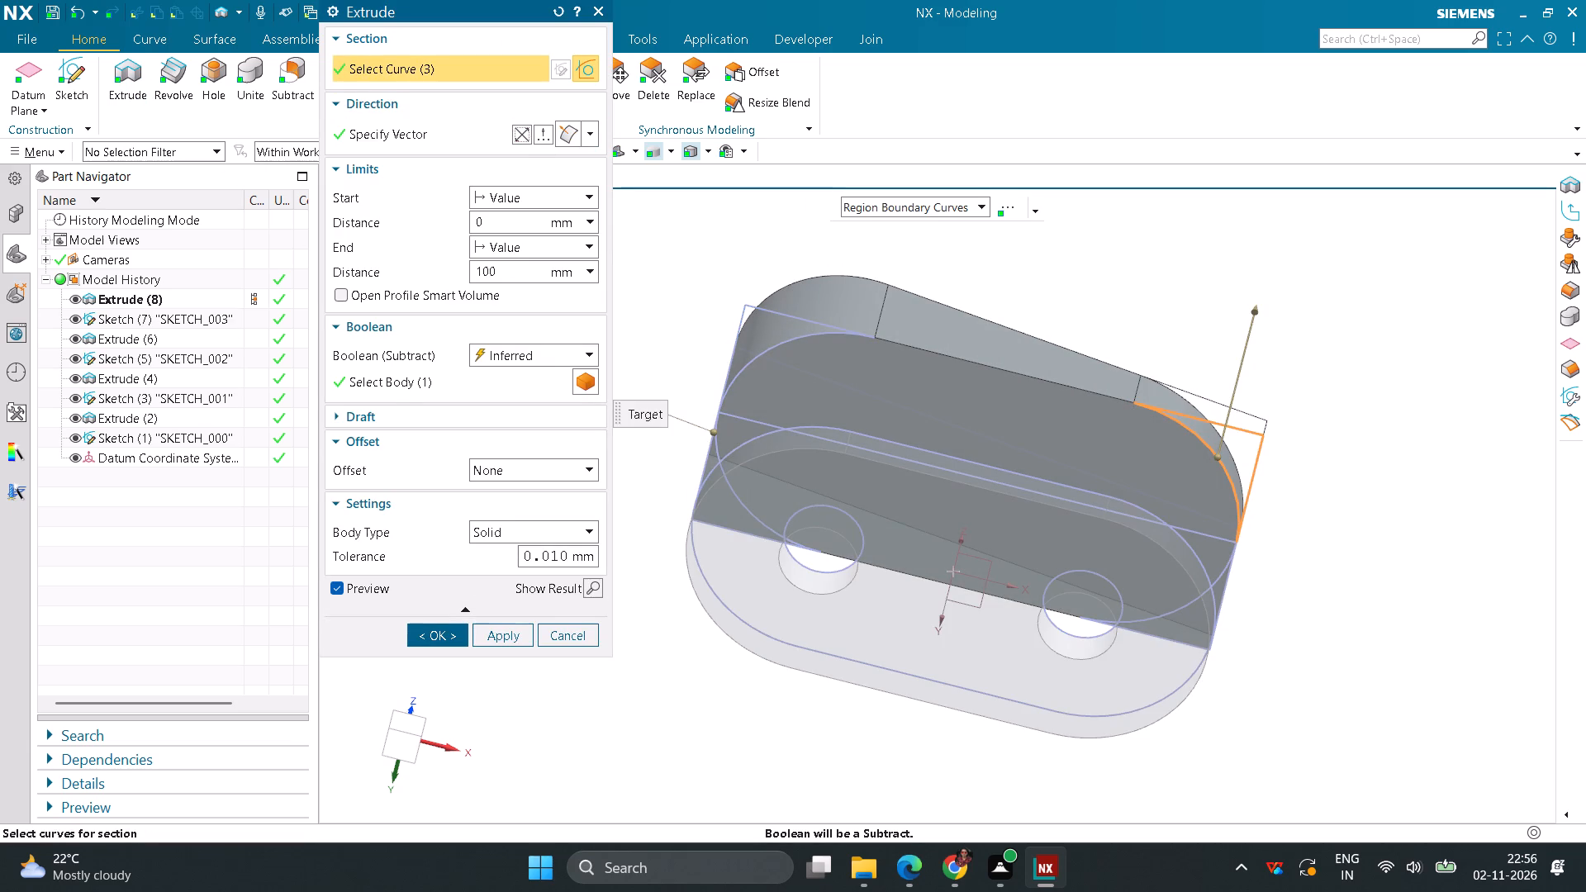
left_click(456, 636)
Cut away the block's −X, +Y corner by extruding its corner region 100 mm in the reversed direction.
middle_click_drag(546, 505, 551, 497)
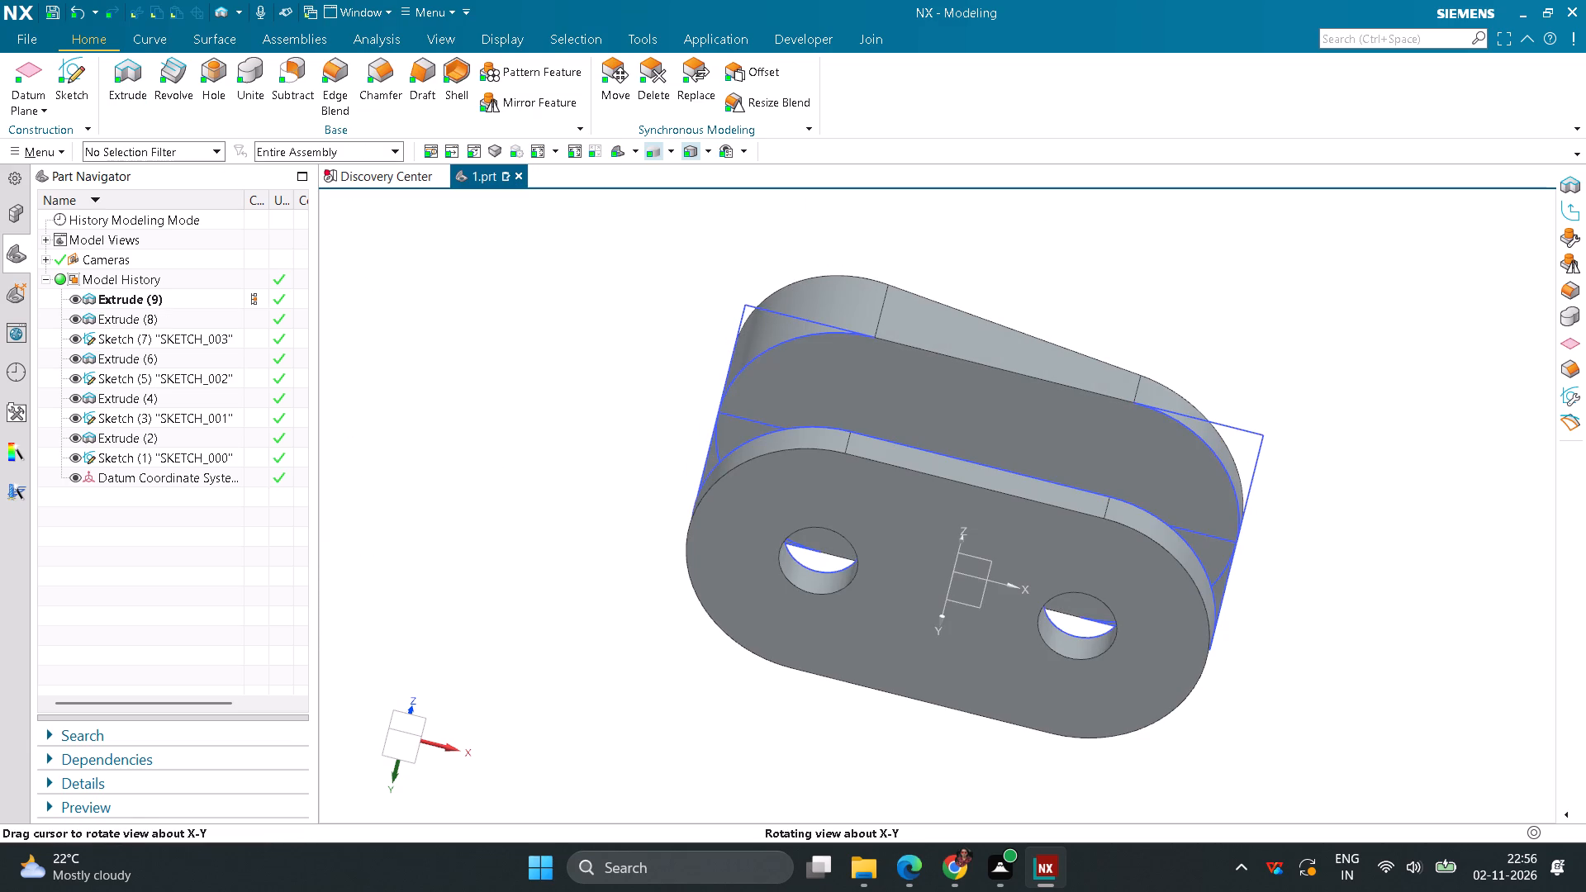
middle_click_drag(551, 497, 591, 469)
left_click(135, 75)
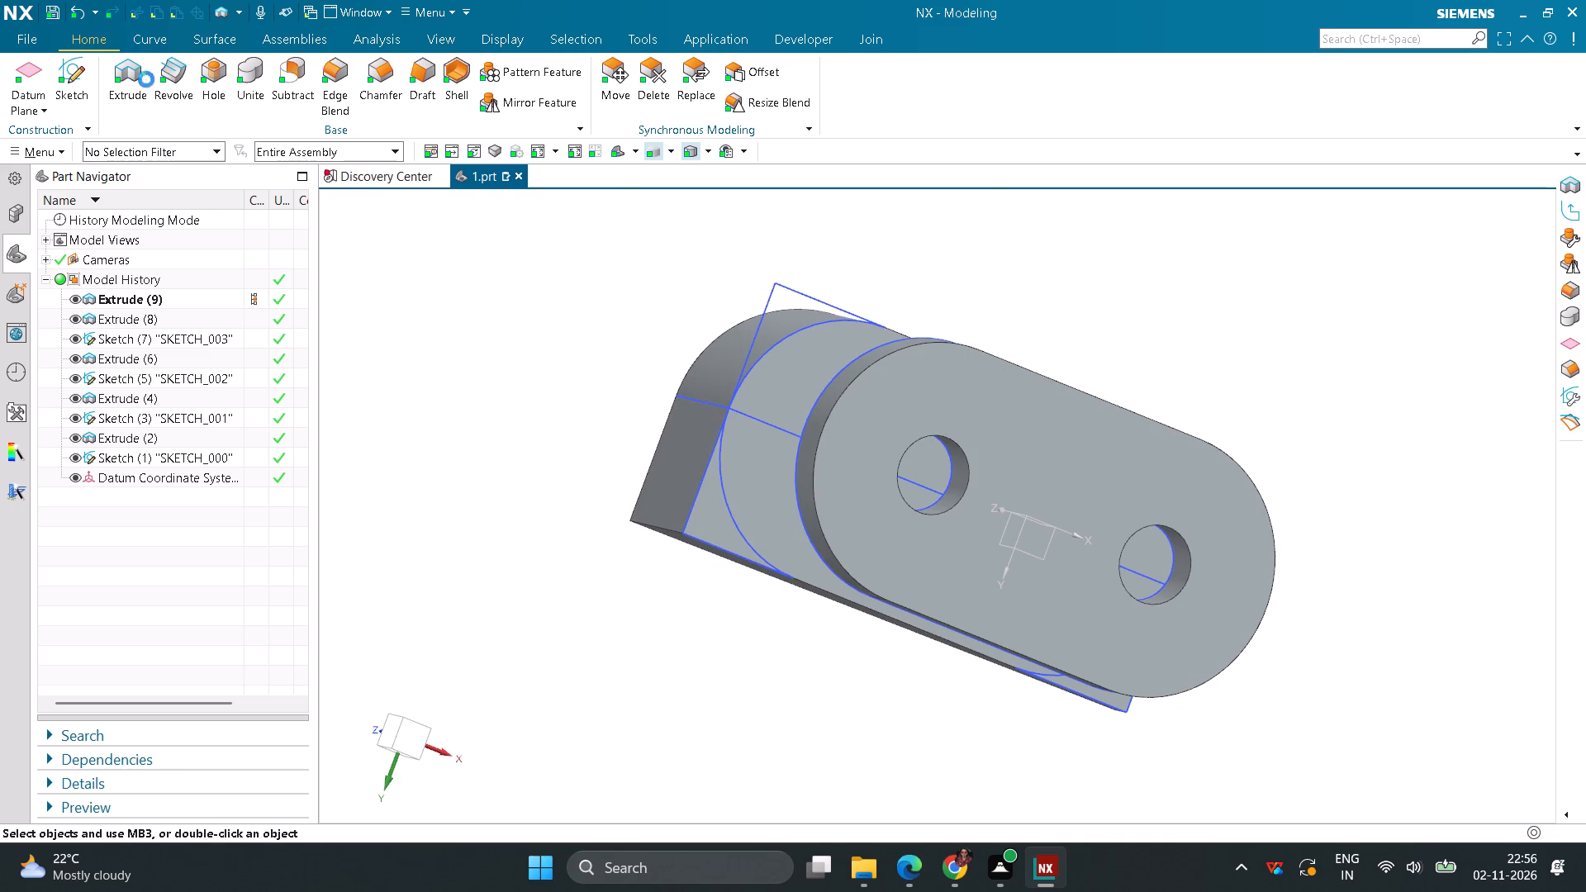
left_click(704, 525)
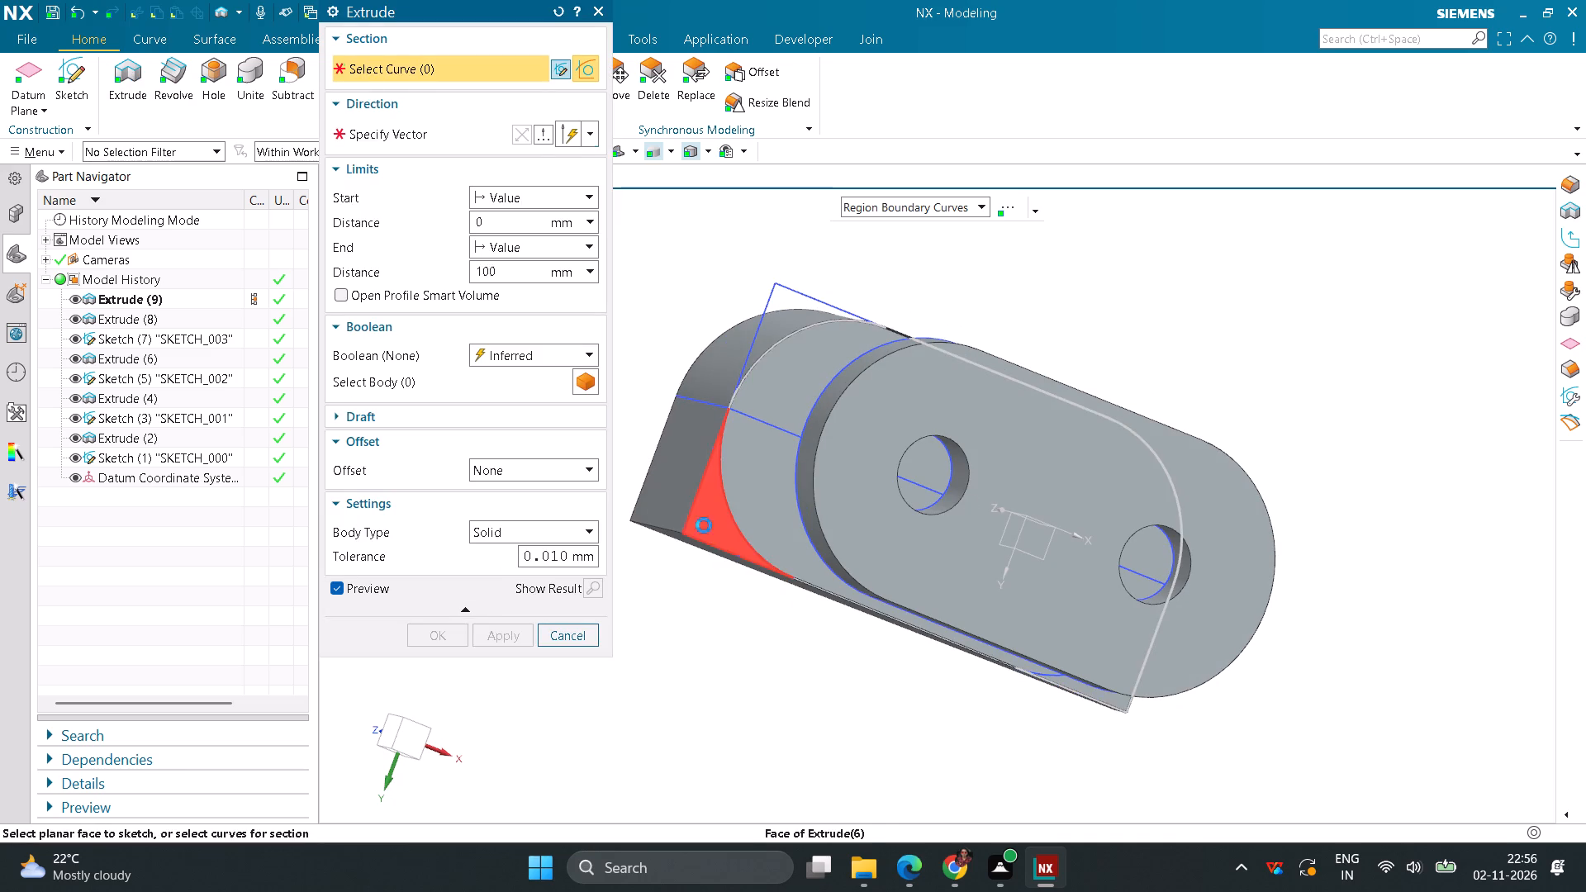
left_click(523, 130)
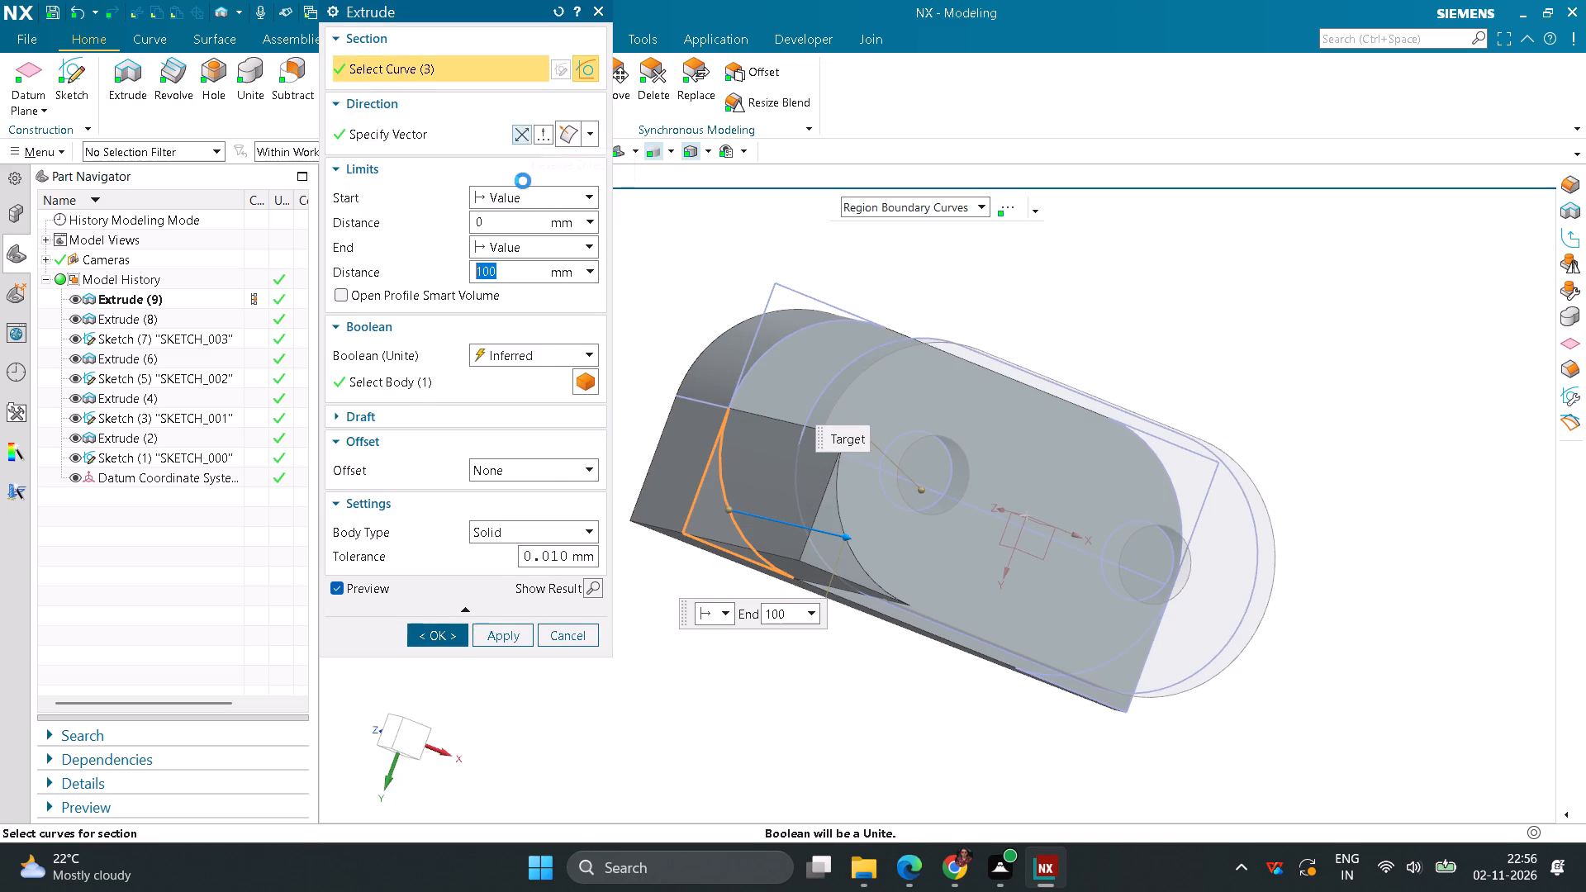
left_click(444, 636)
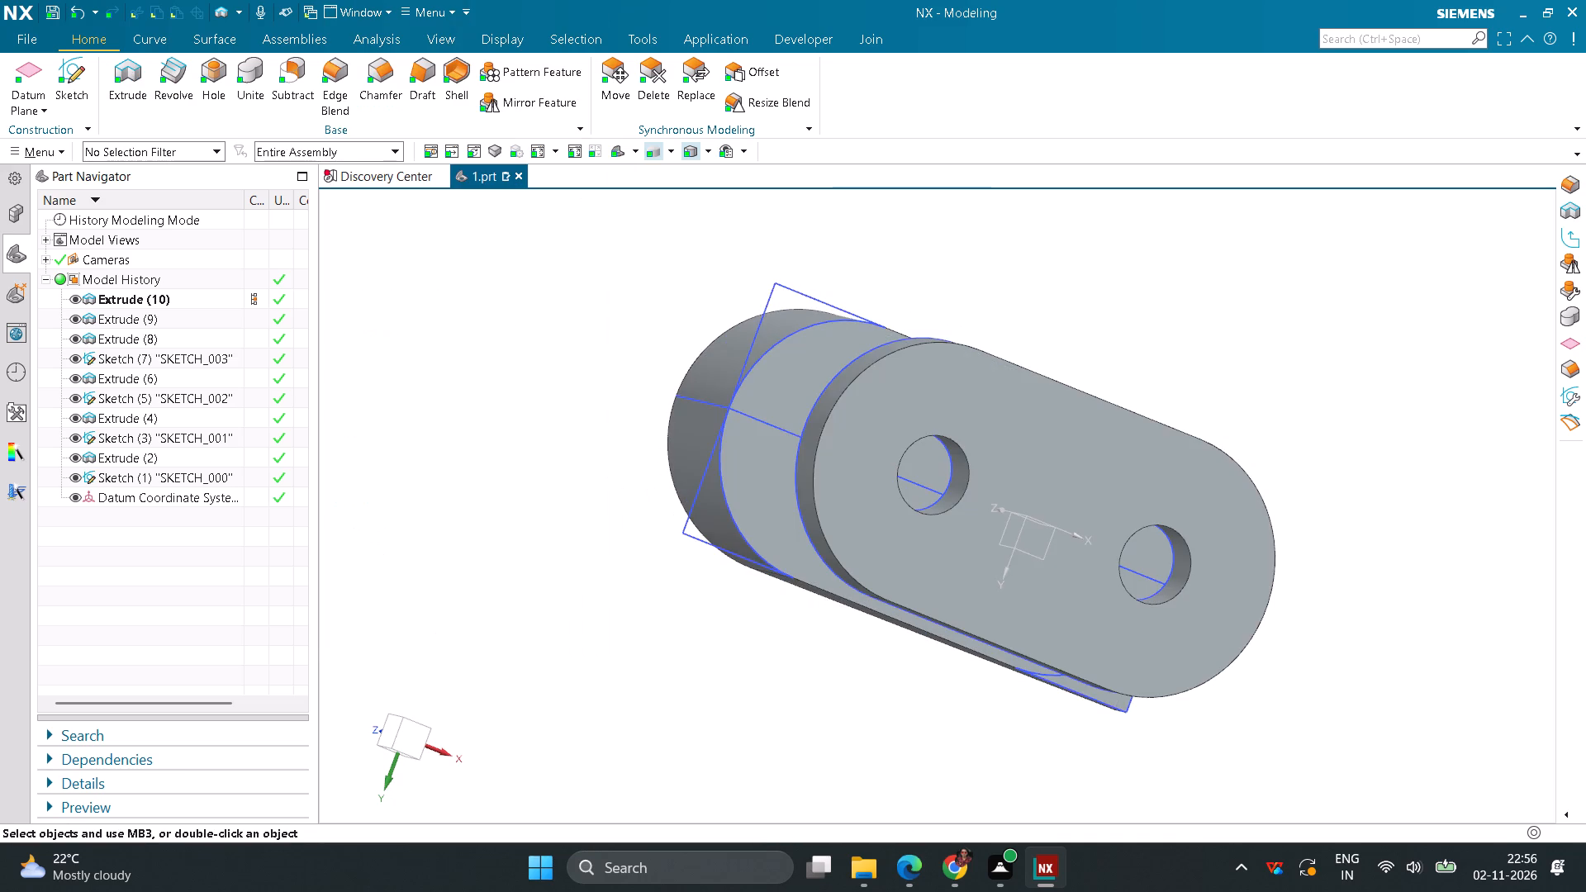
Cut away the block's remaining +X, +Y corner by extruding its corner region 100 mm in the reversed direction.
scroll(778, 639, "down", 3)
middle_click_drag(1006, 464, 901, 468)
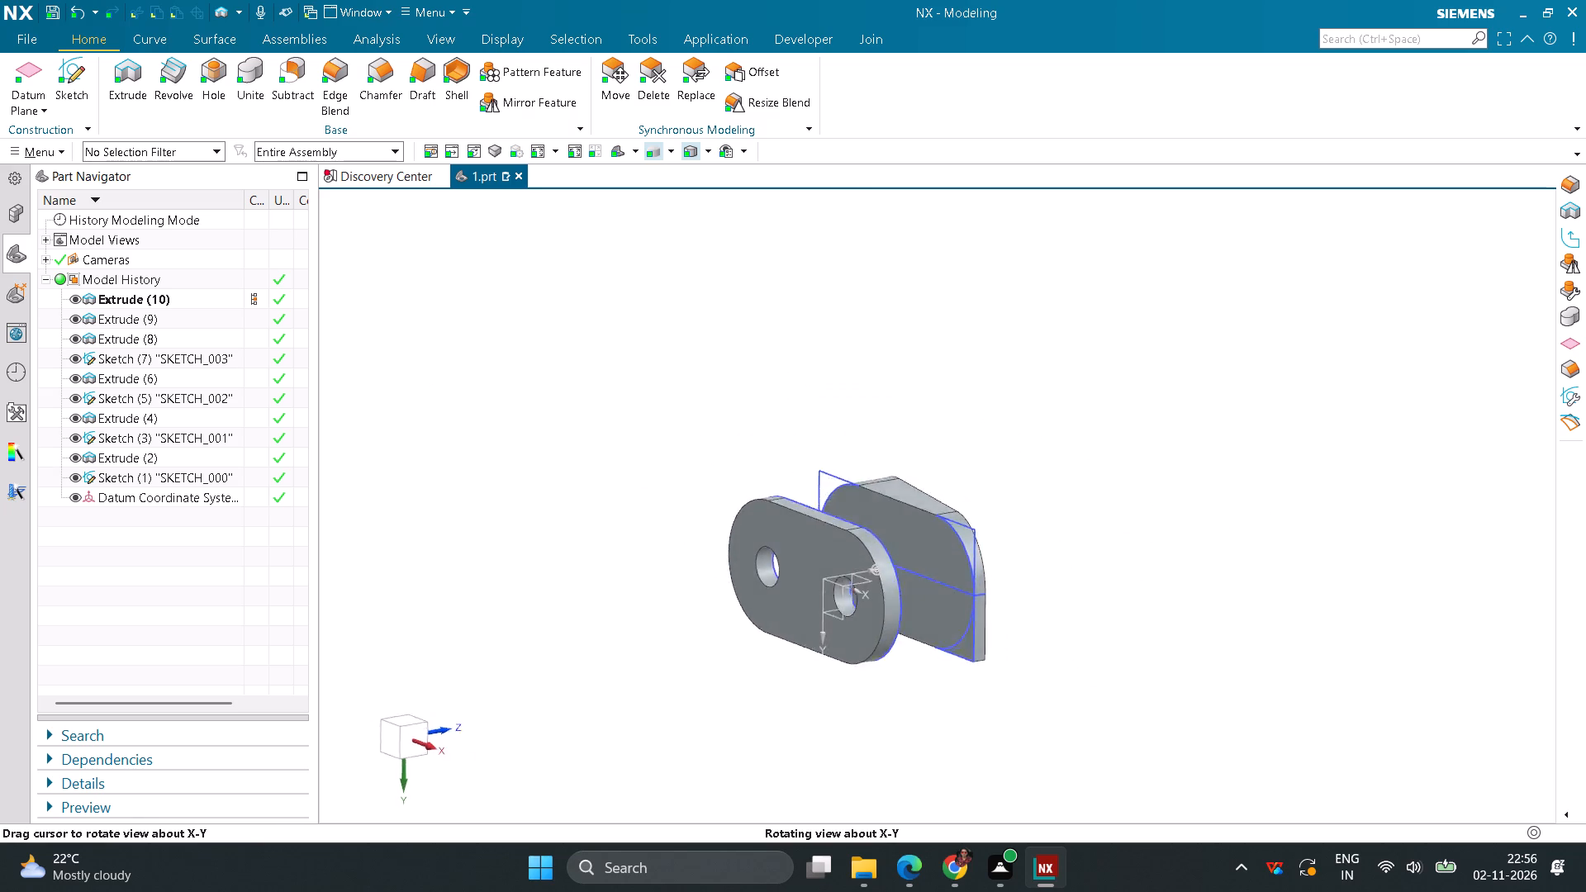
middle_click_drag(901, 468, 943, 491)
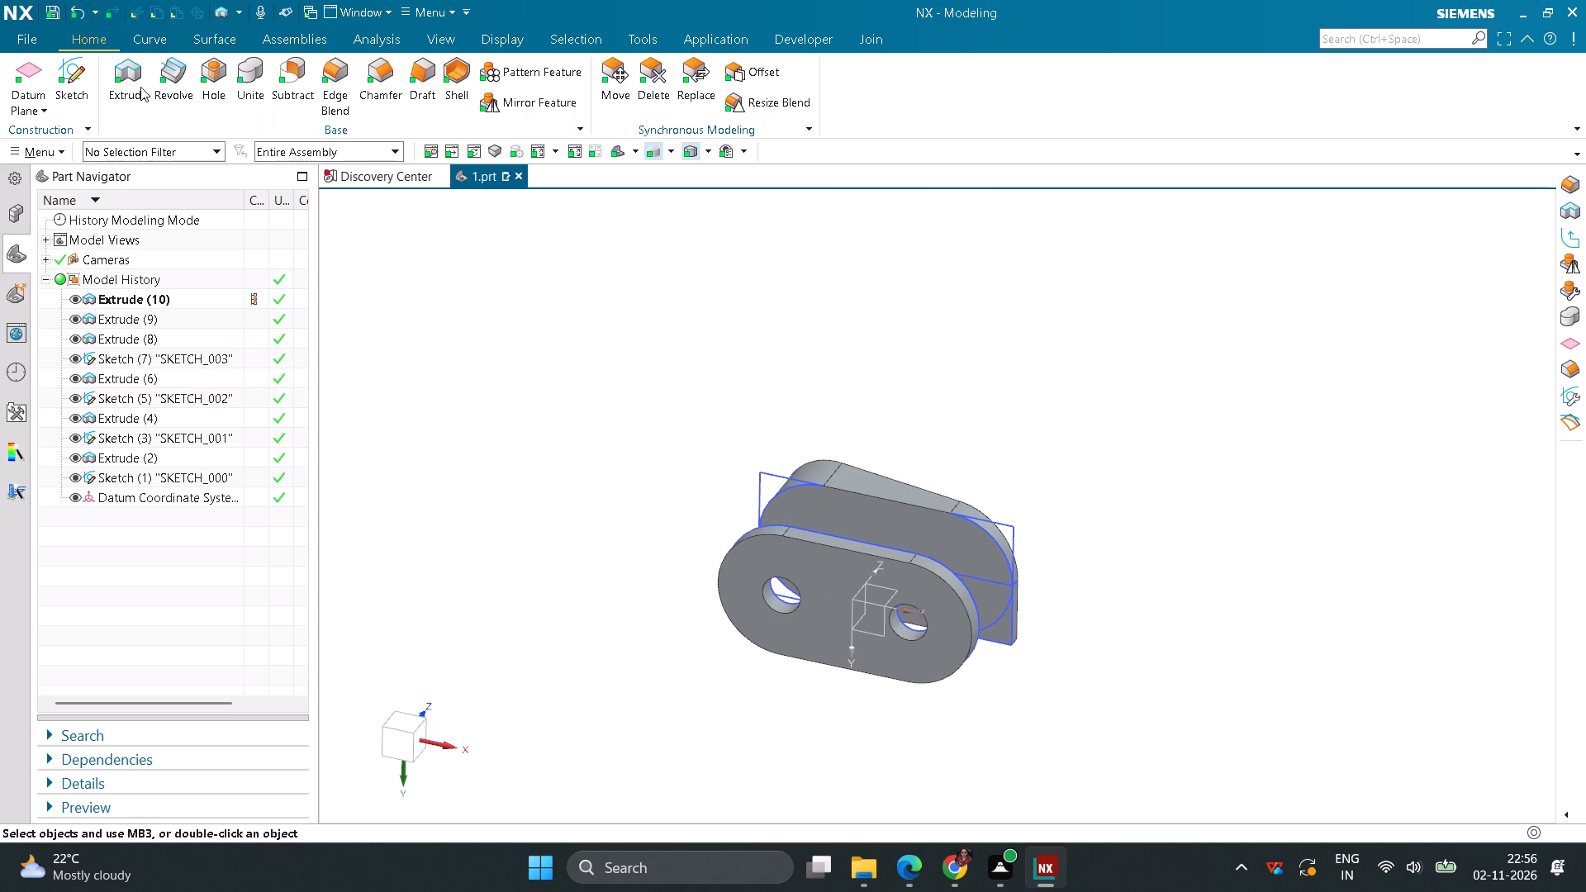
left_click(135, 85)
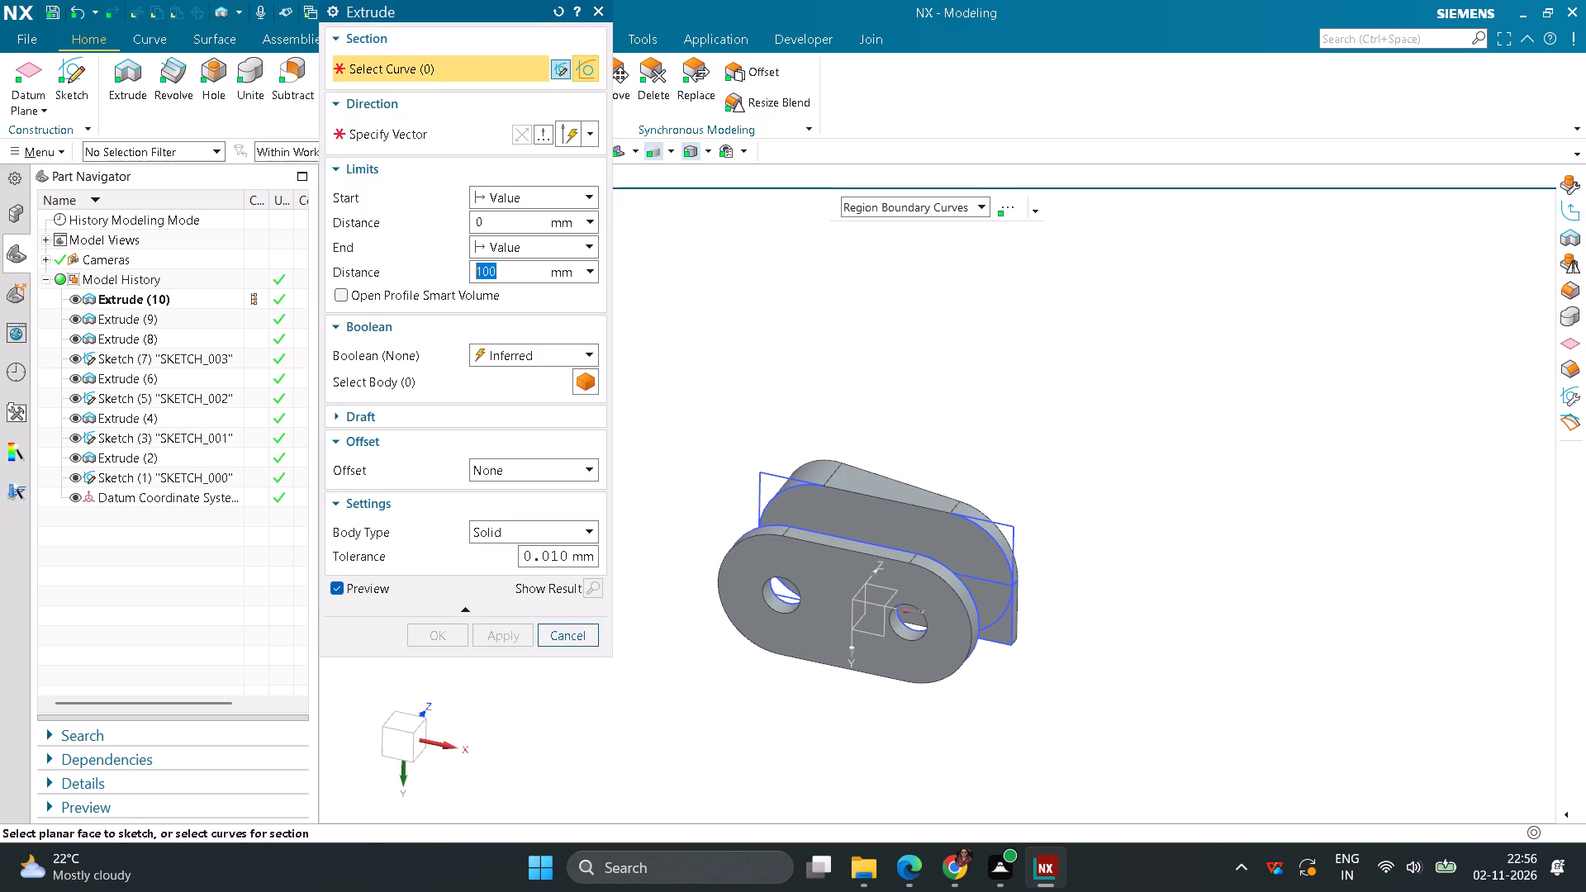
left_click(1000, 633)
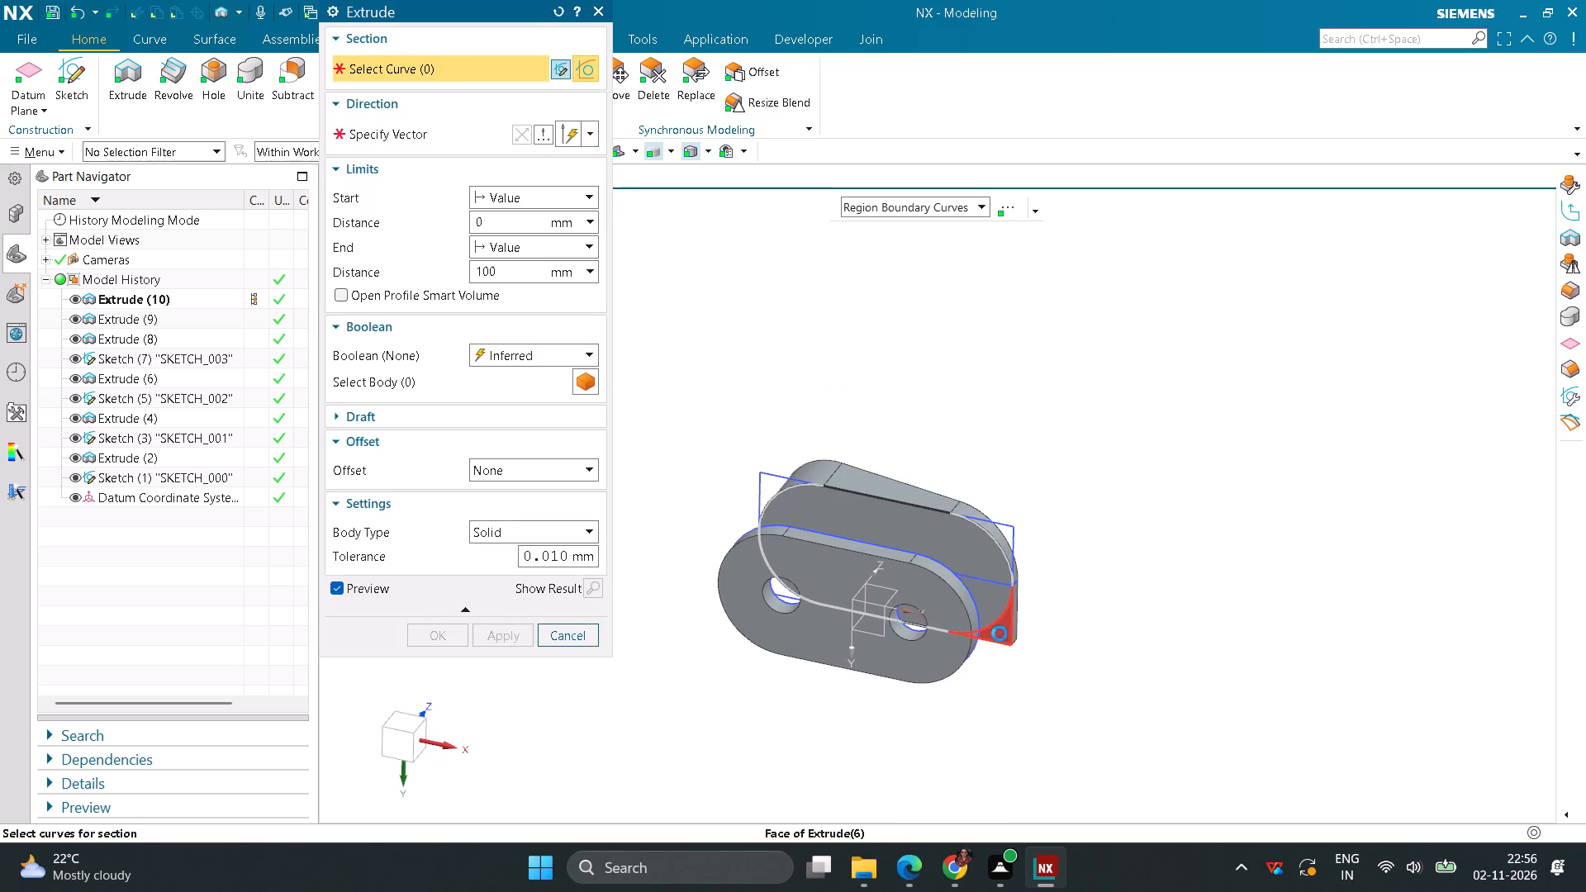
left_click(515, 139)
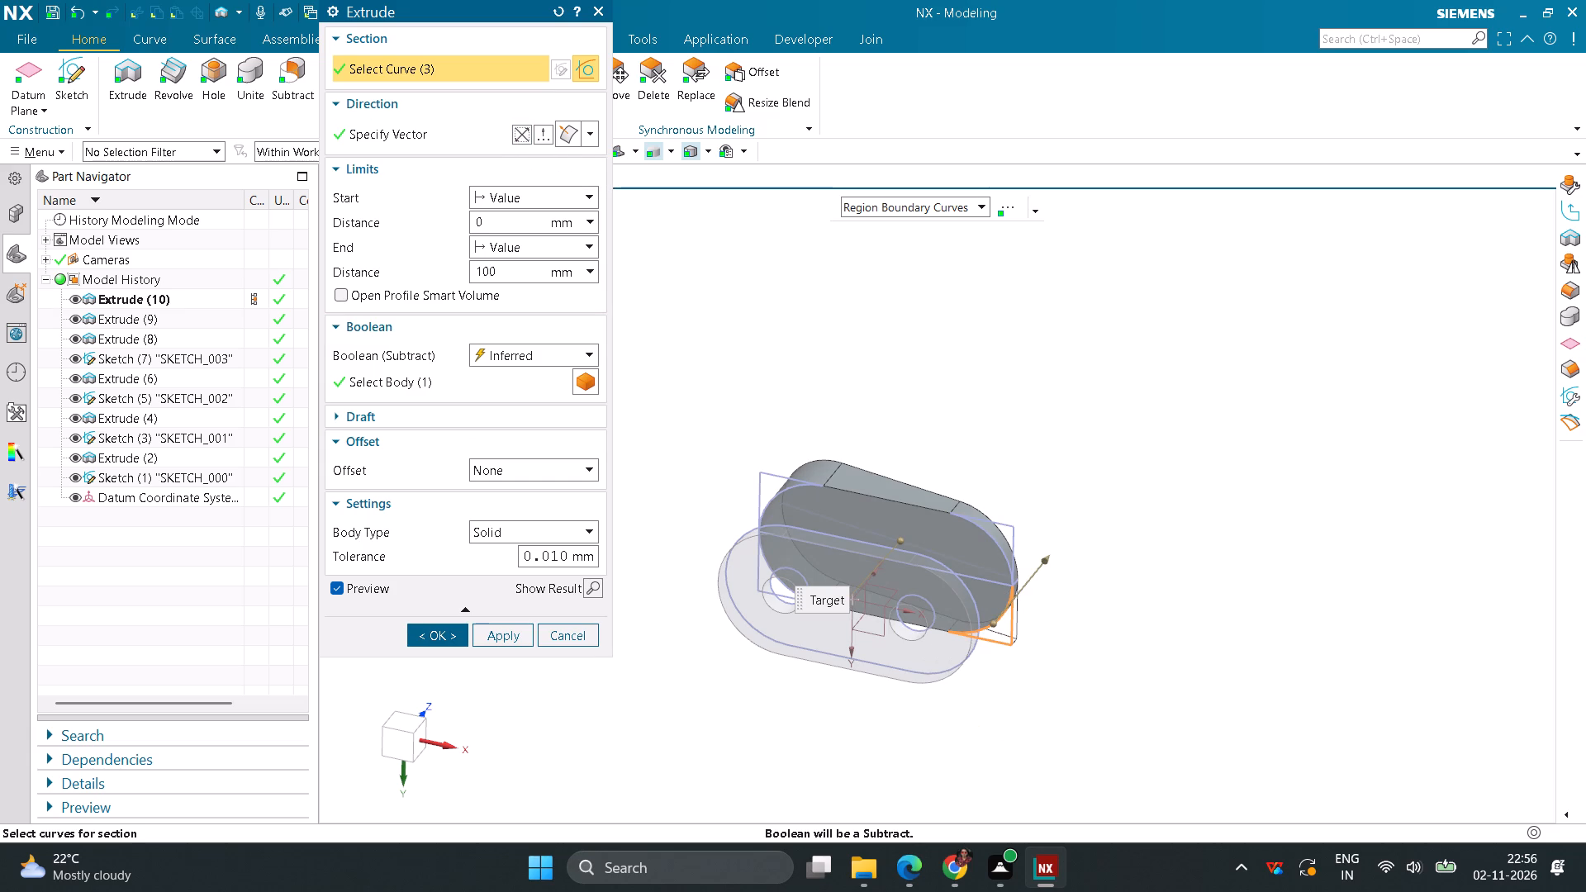
left_click(449, 629)
Create a new sketch on the rounded block's underside, the face turned towards the slot-shaped plate.
scroll(576, 494, "down", 3)
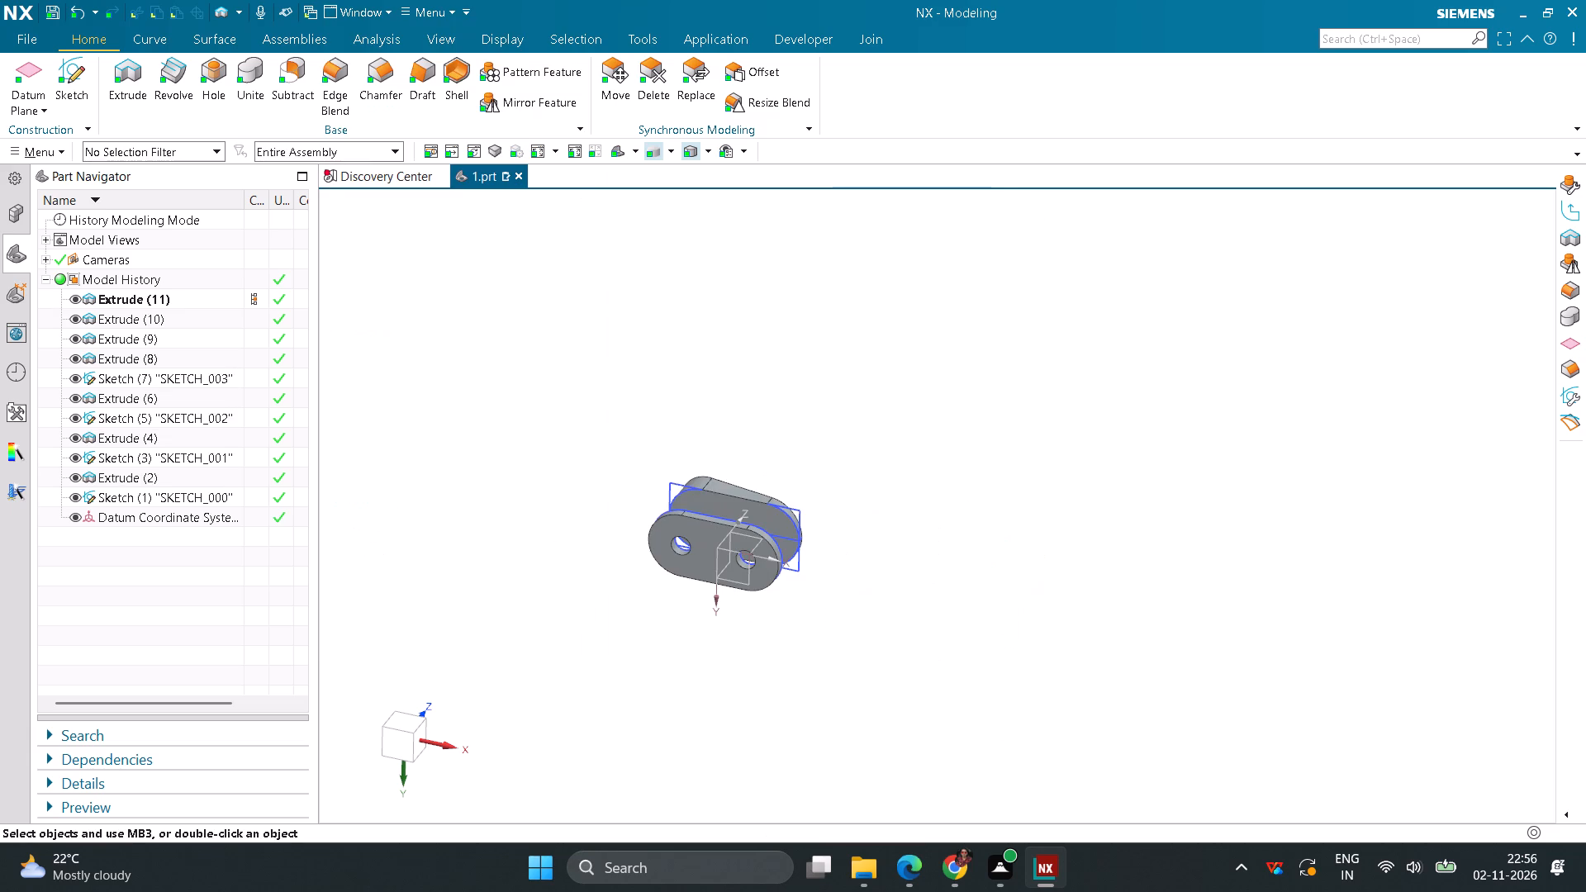
left_click(83, 84)
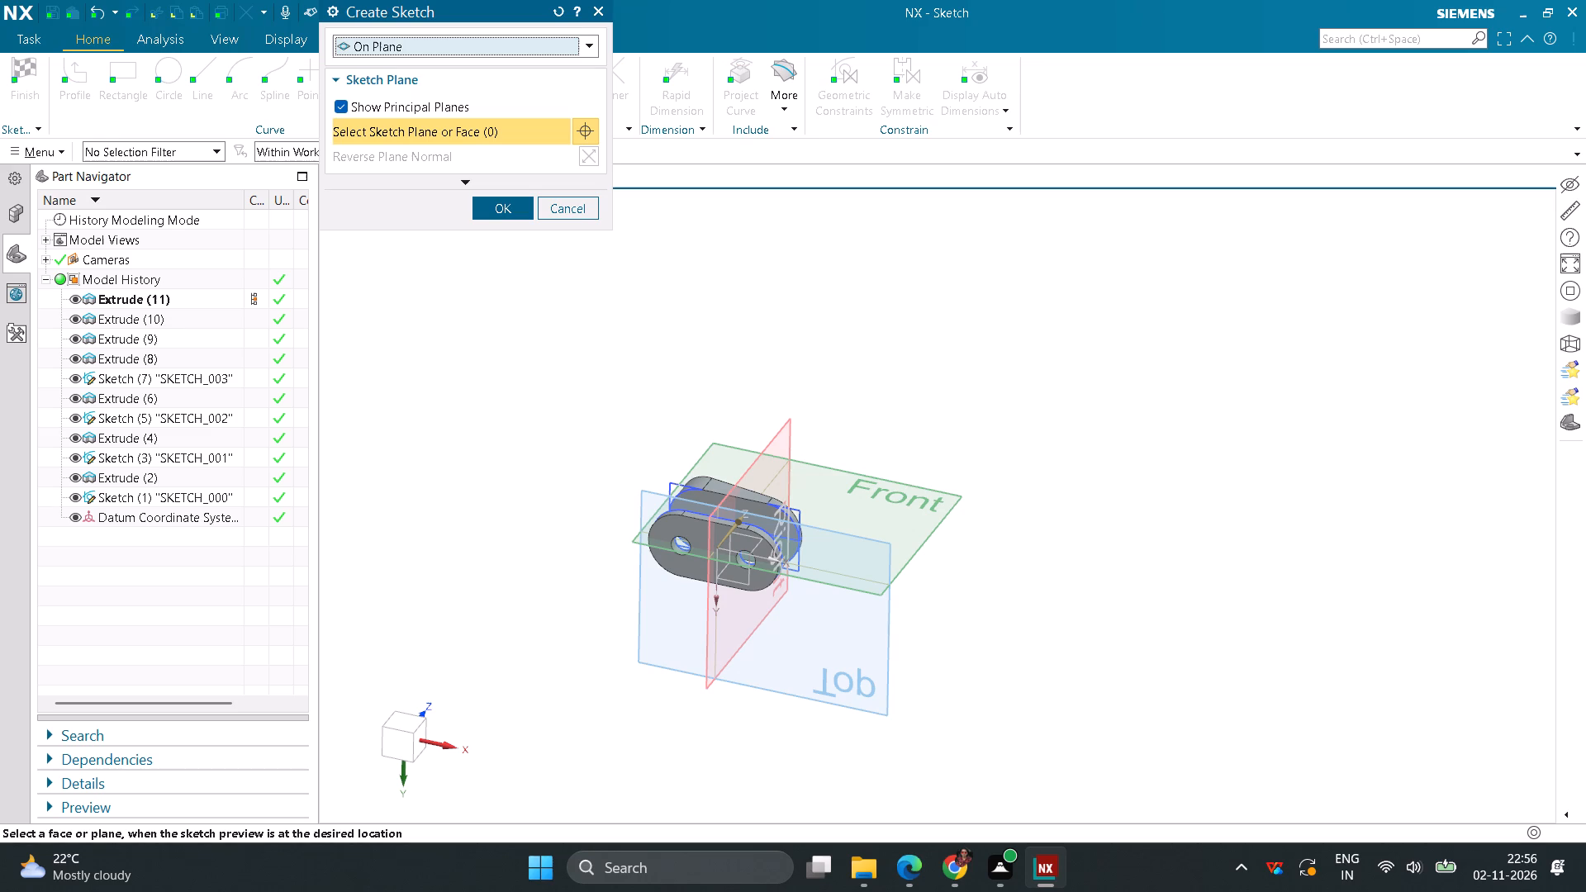
scroll(646, 515, "up", 5)
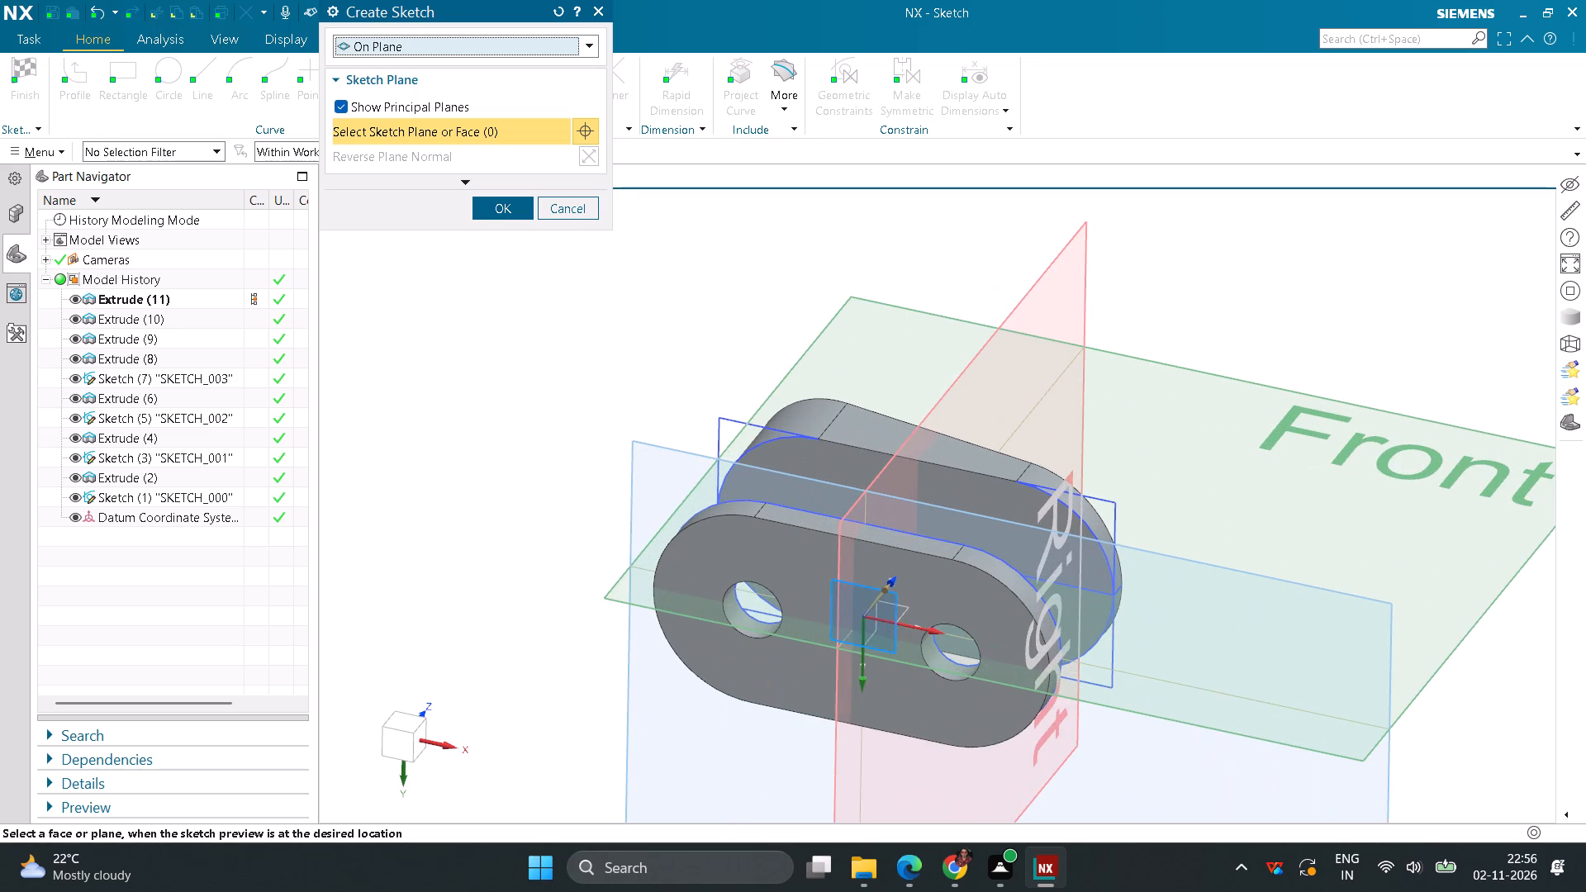
left_click(798, 457)
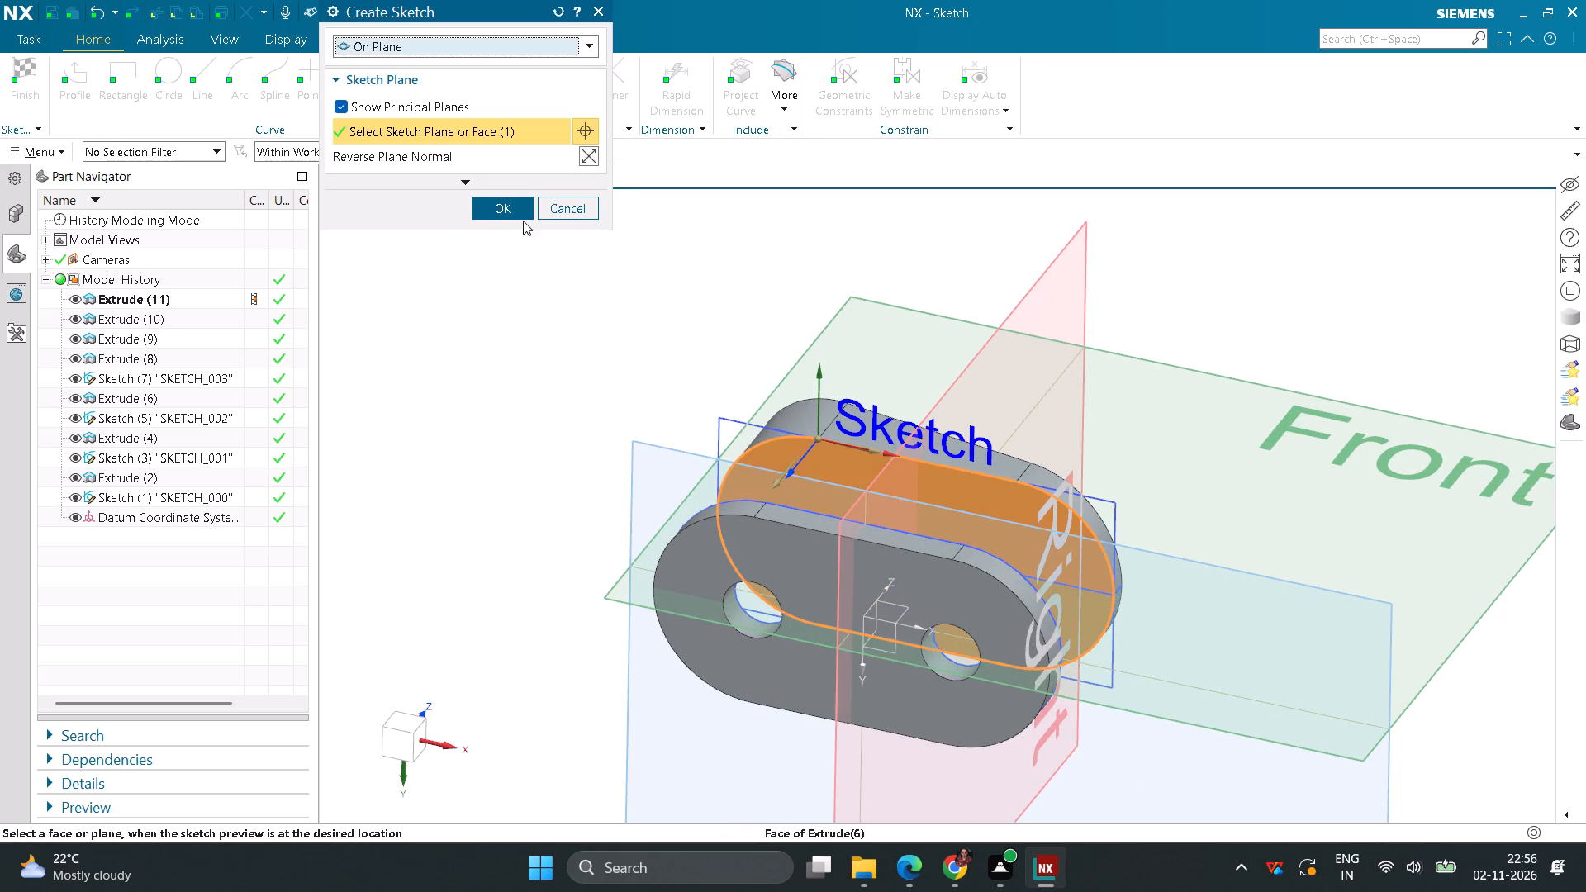
left_click(503, 208)
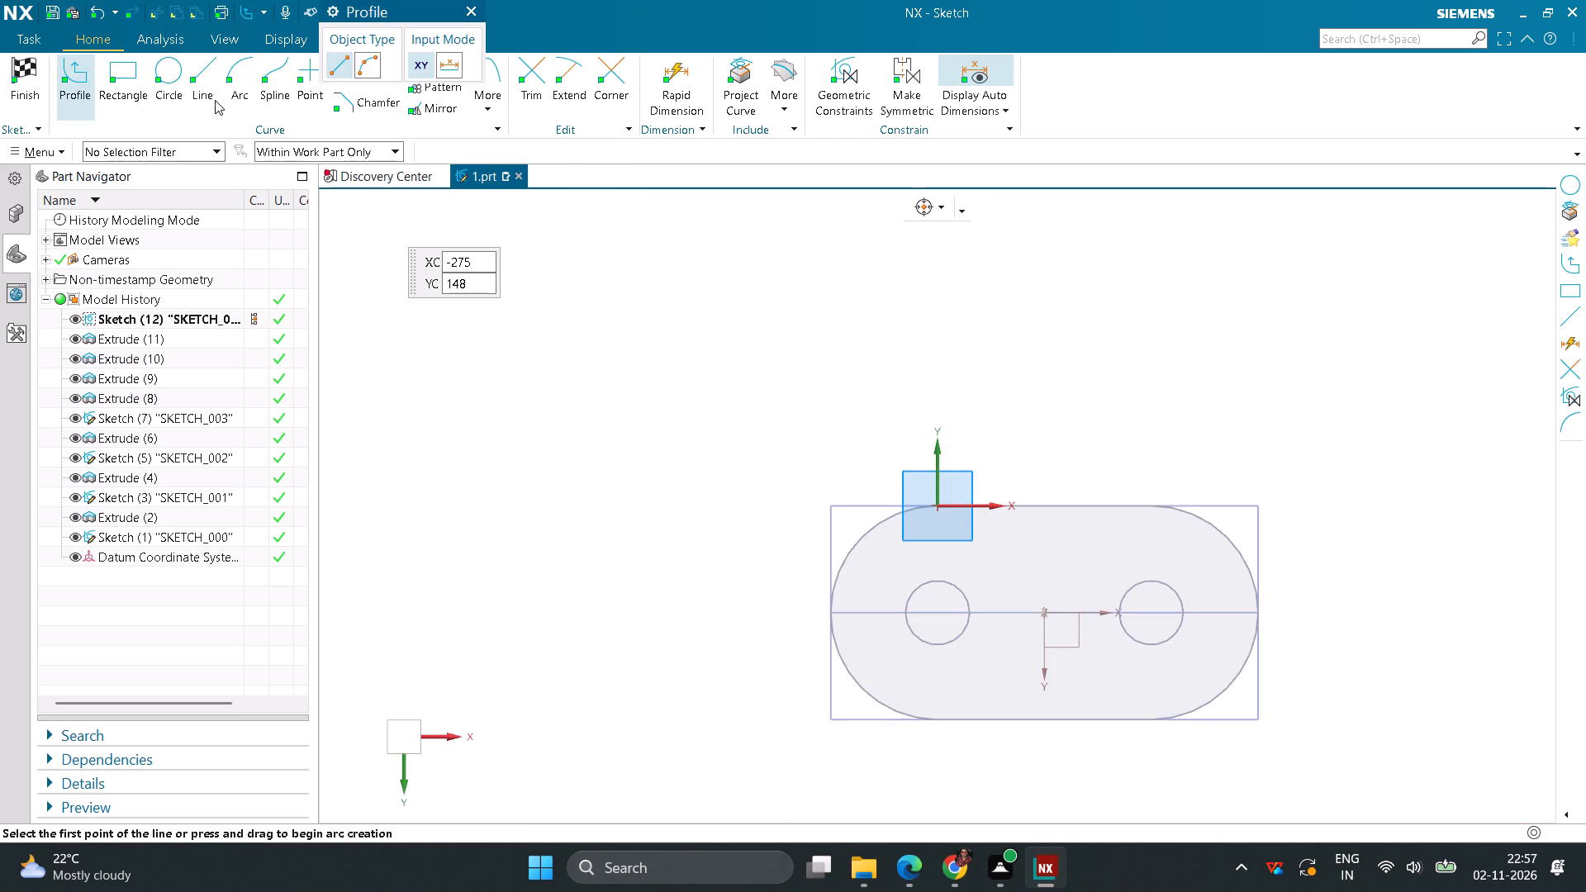
Sketch an 80 by 80 mm rectangle centred on the midpoint of the centreline between the two holes.
left_click(183, 72)
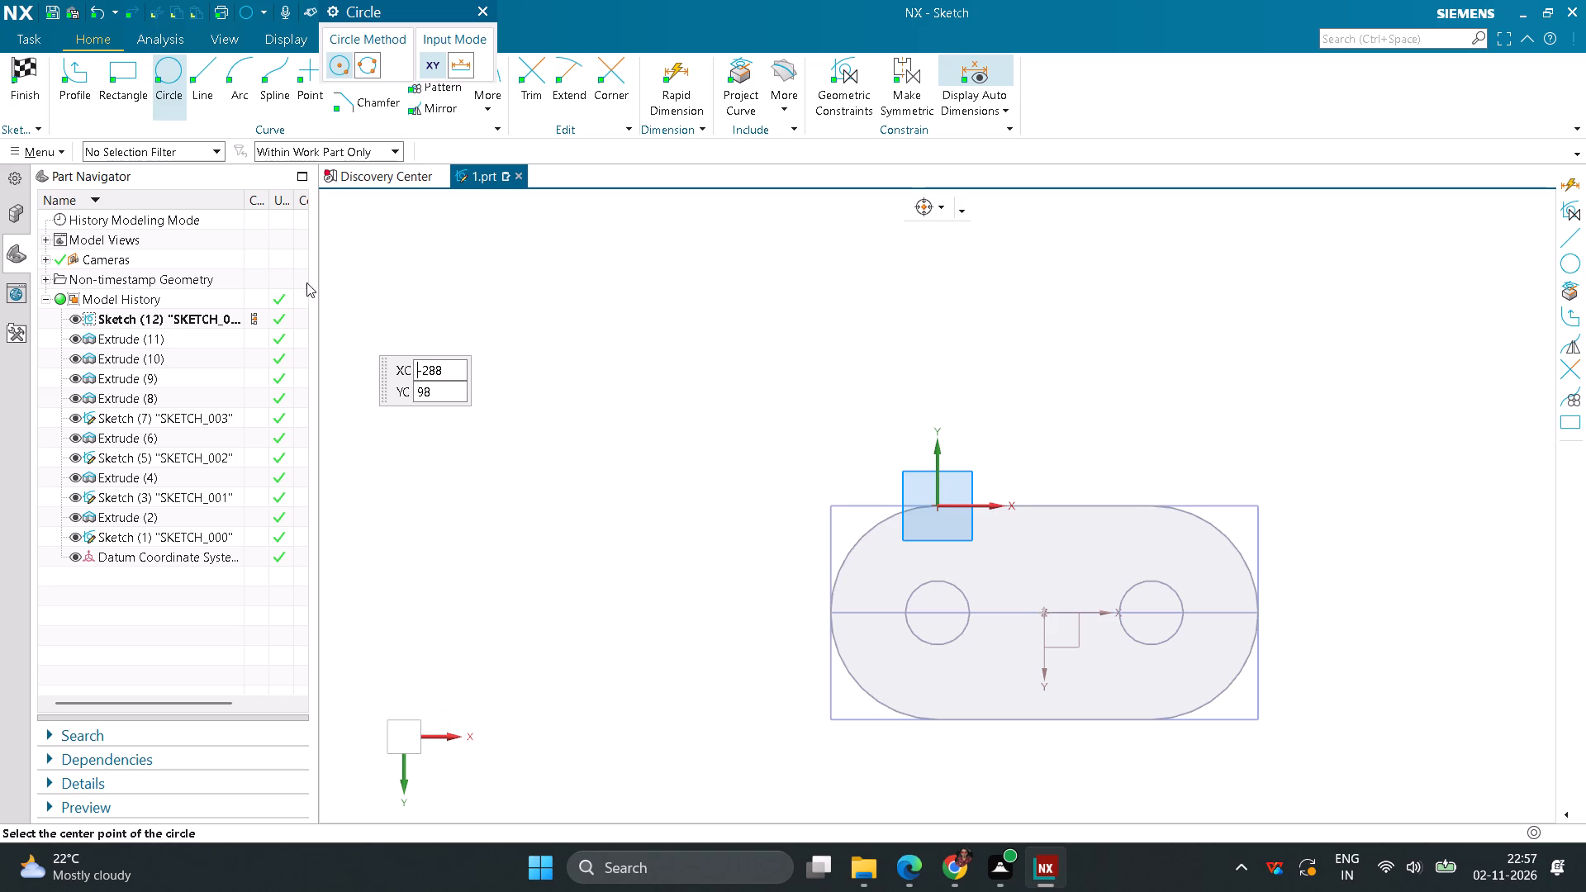
left_click(117, 70)
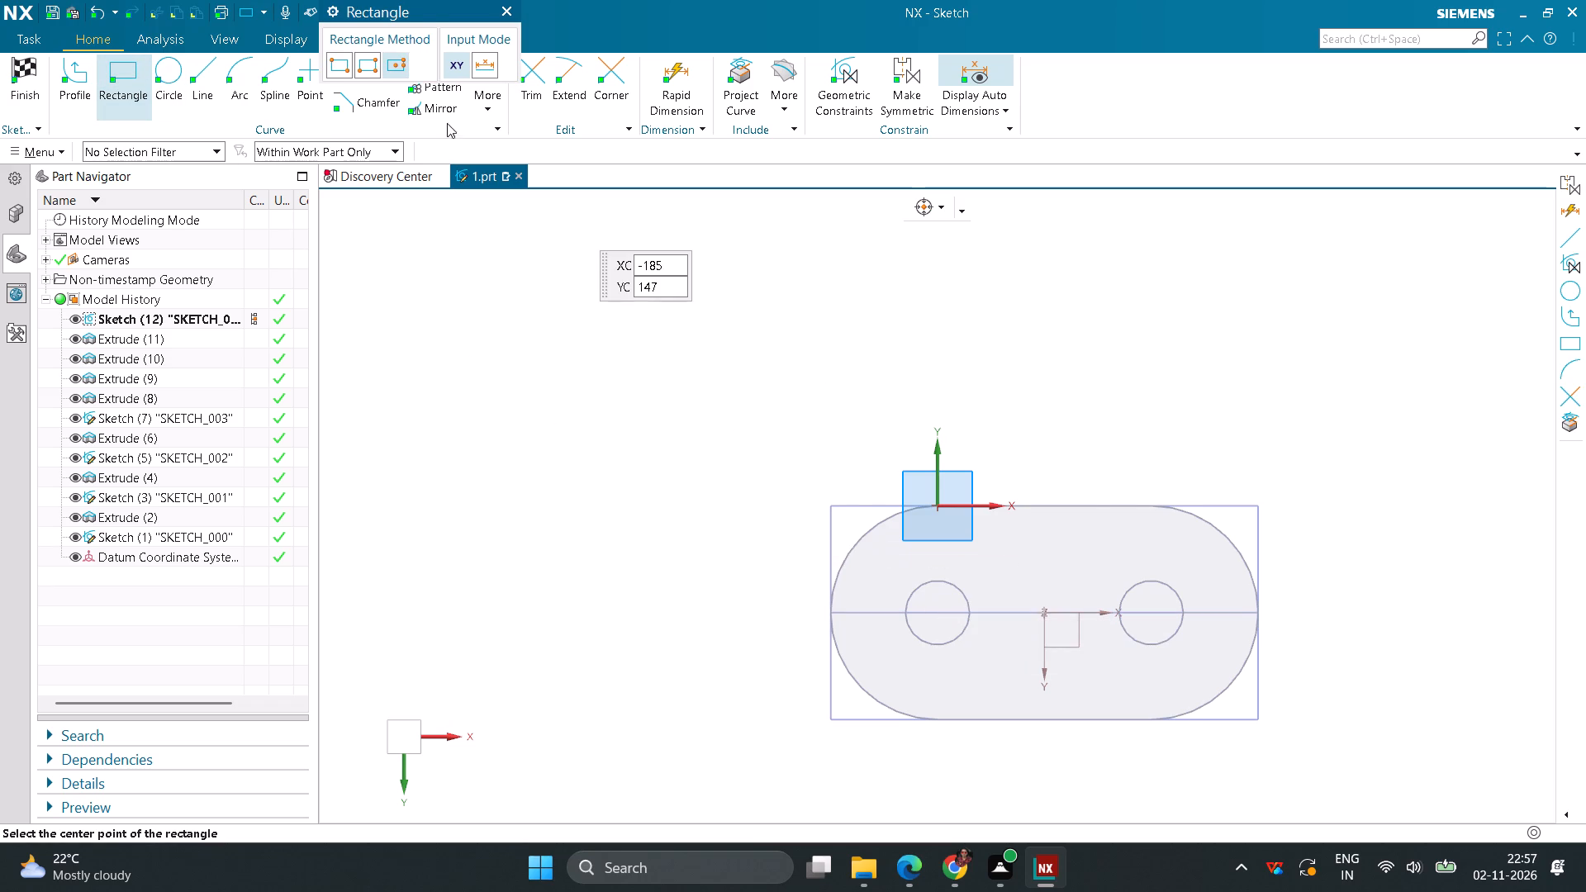
left_click(1042, 608)
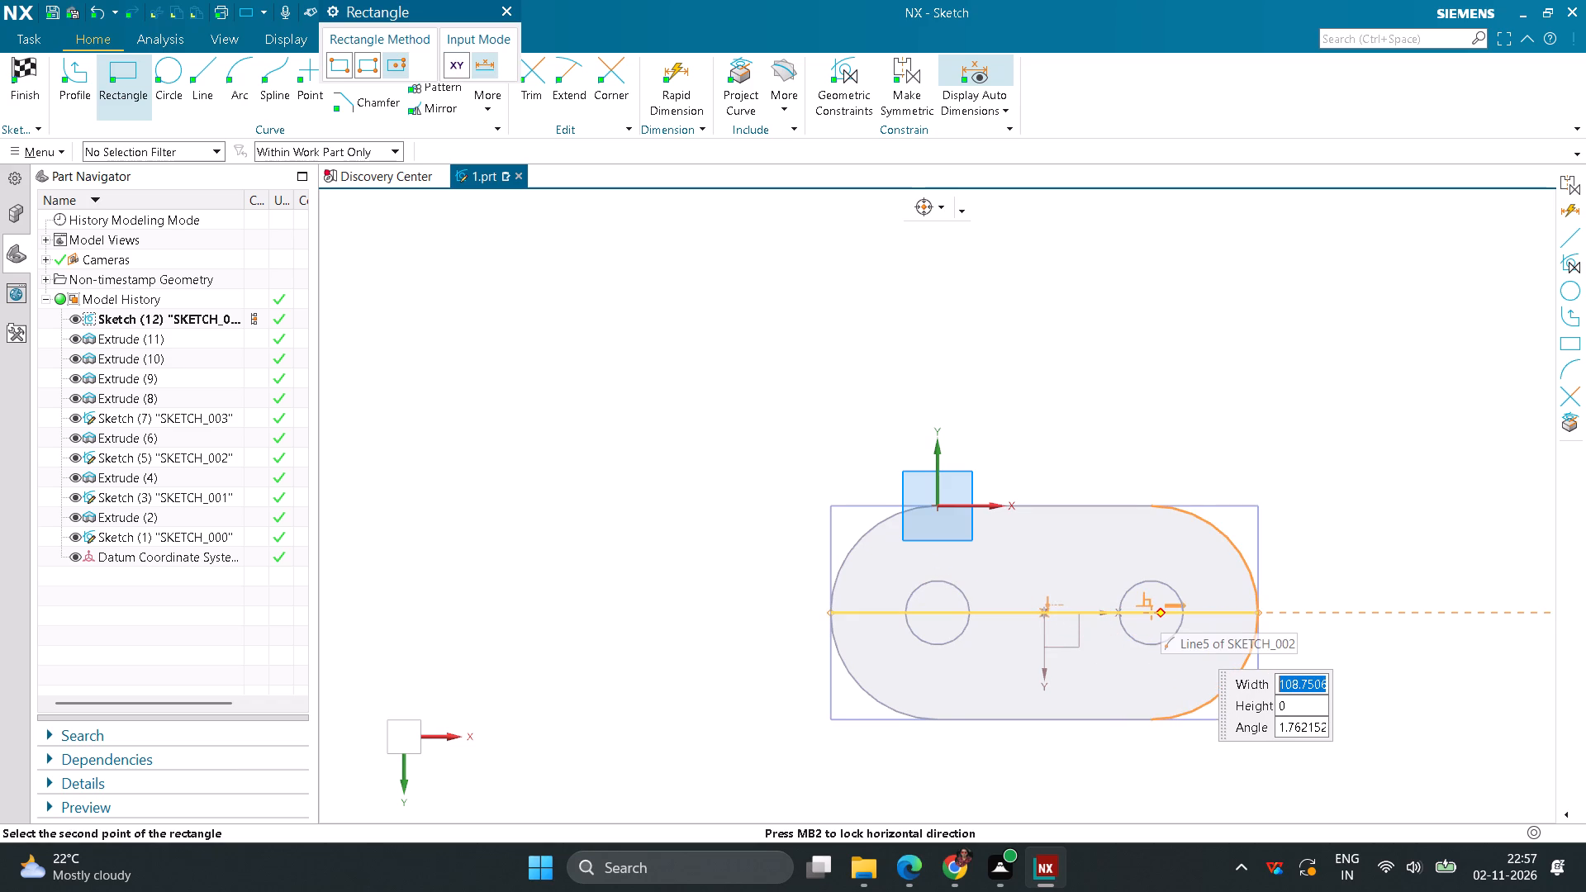
type("80")
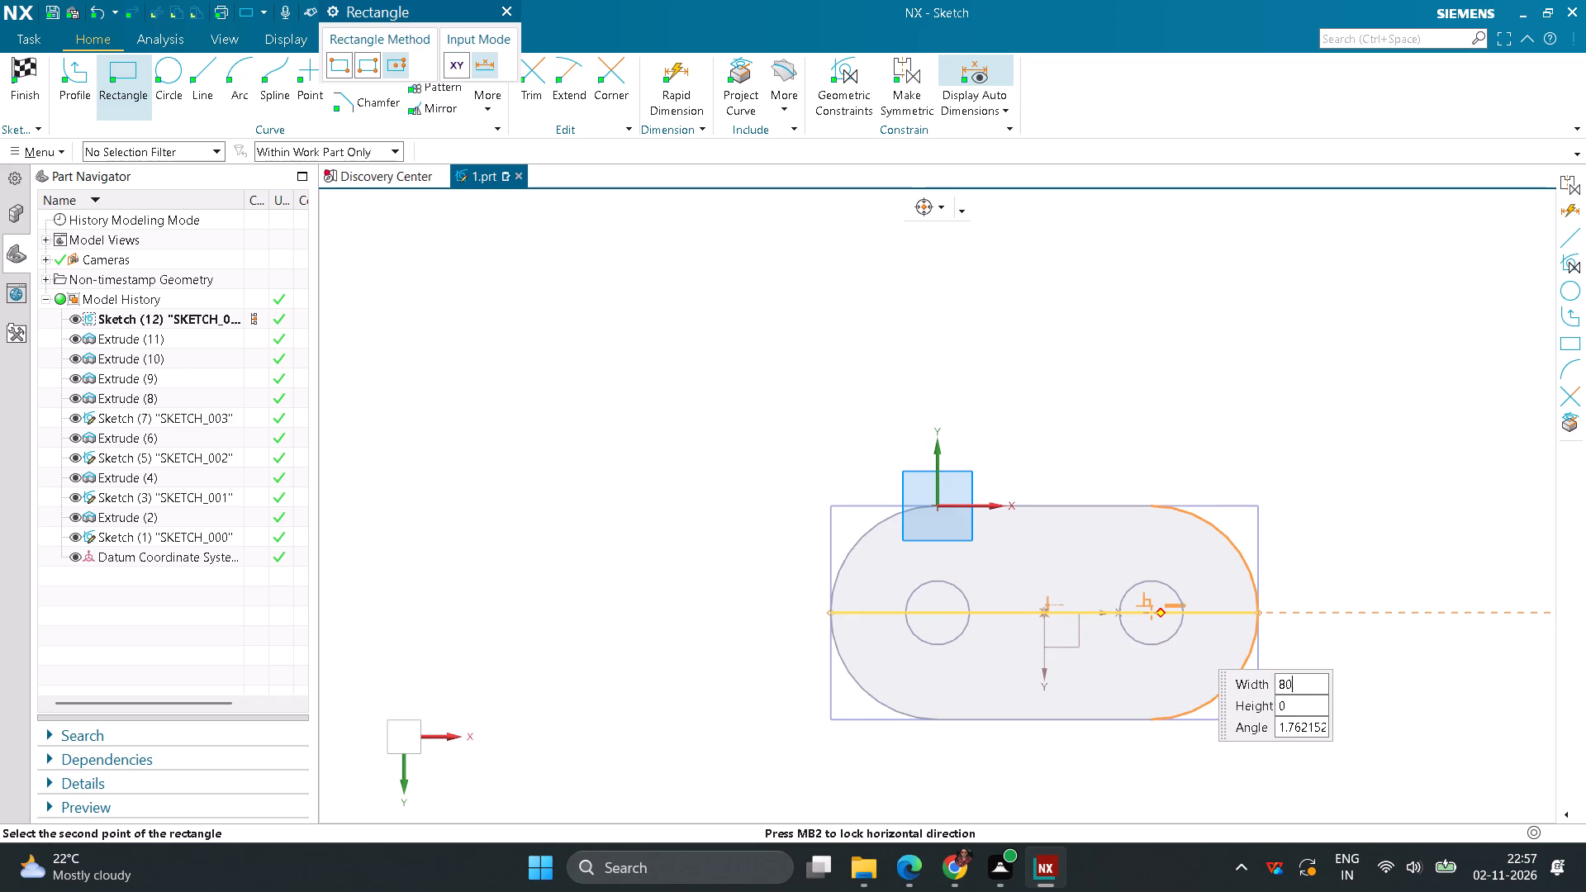
key("Return")
left_click(1161, 611)
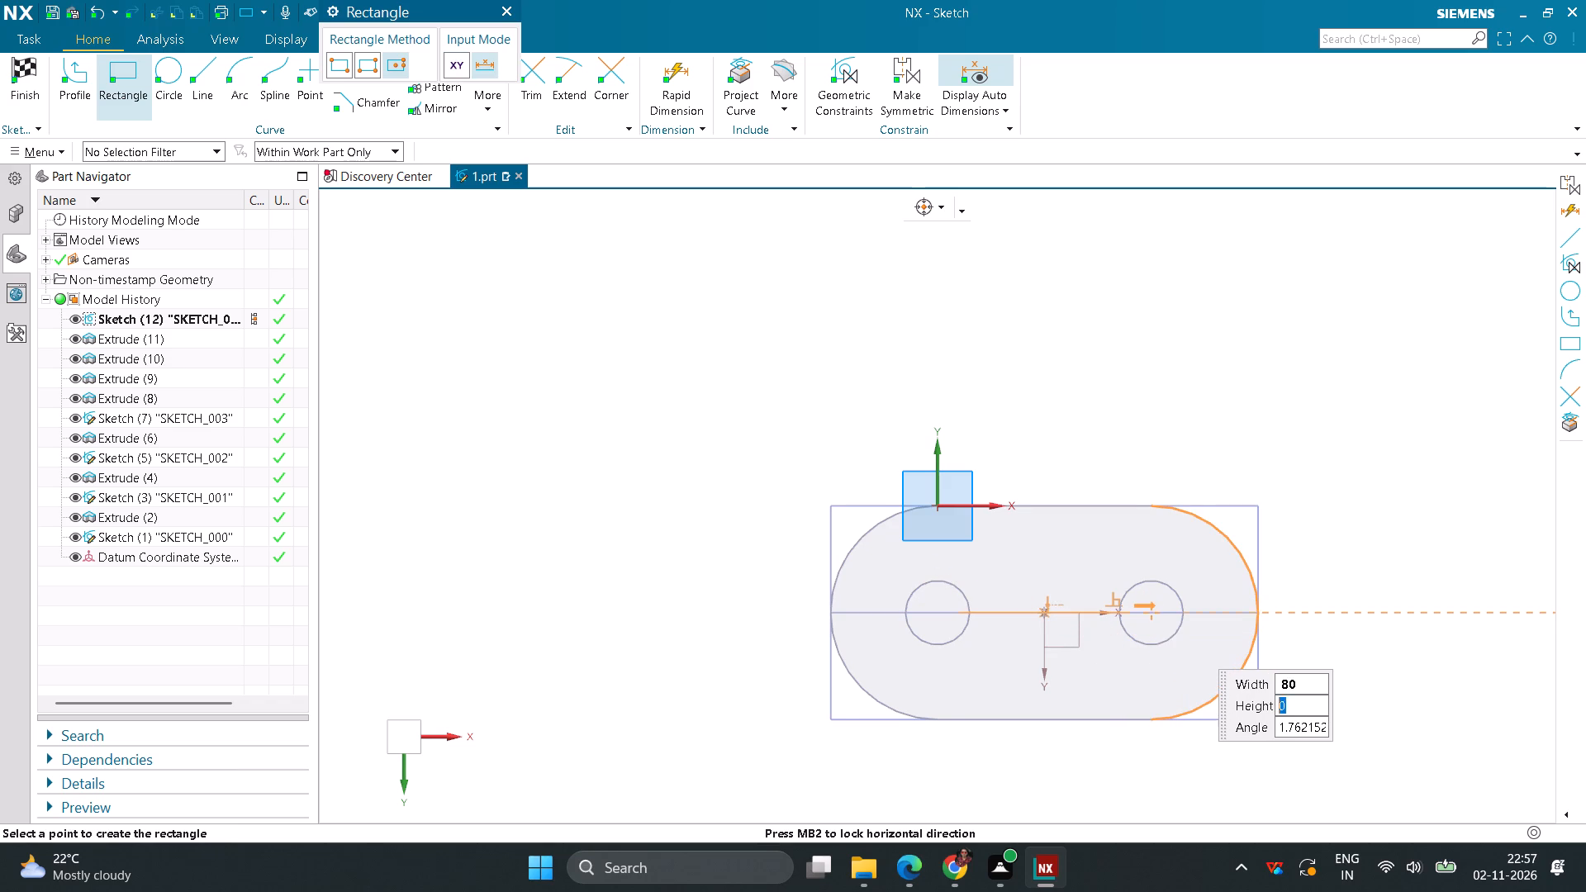
type("80")
key("Return")
left_click(1133, 577)
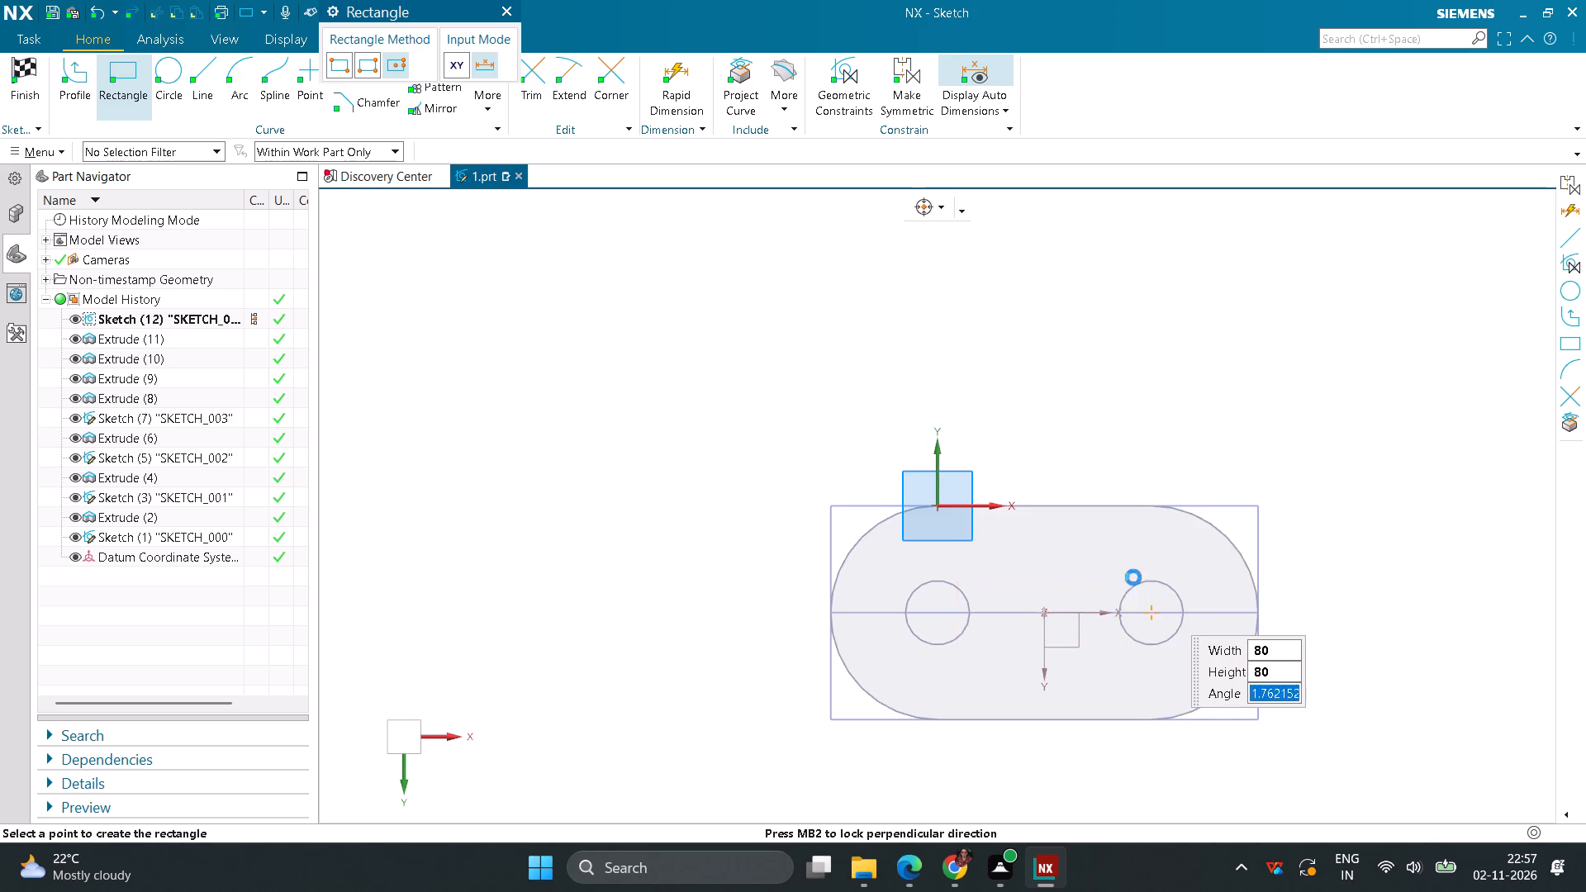
Draw outward-bulging arcs of about 40 mm radius between the corners of the square's two vertical sides.
left_click(241, 67)
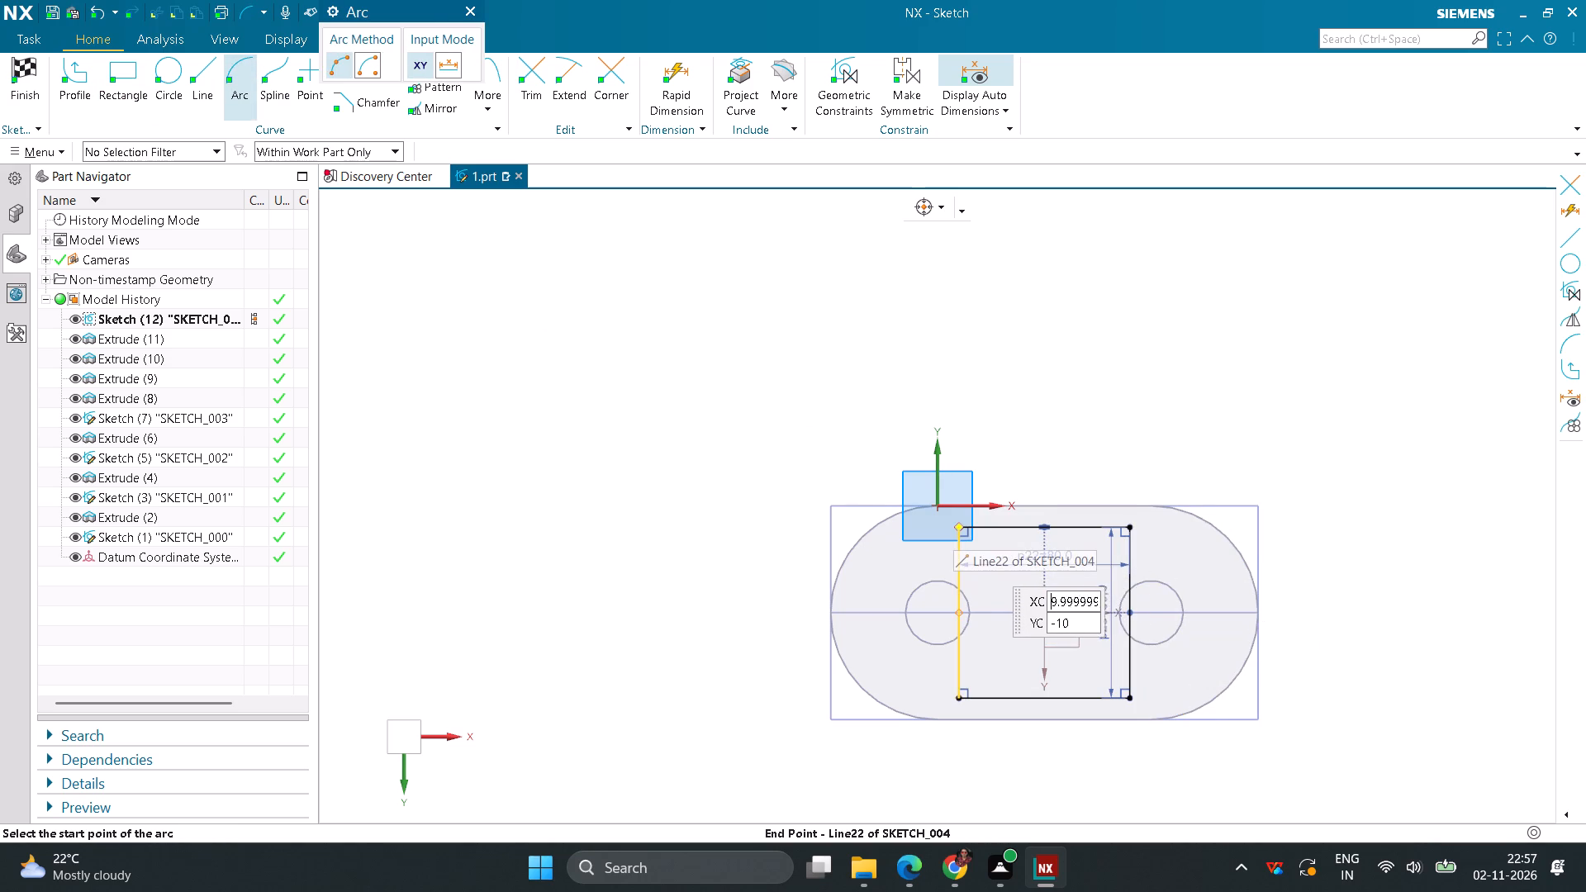
left_click(958, 529)
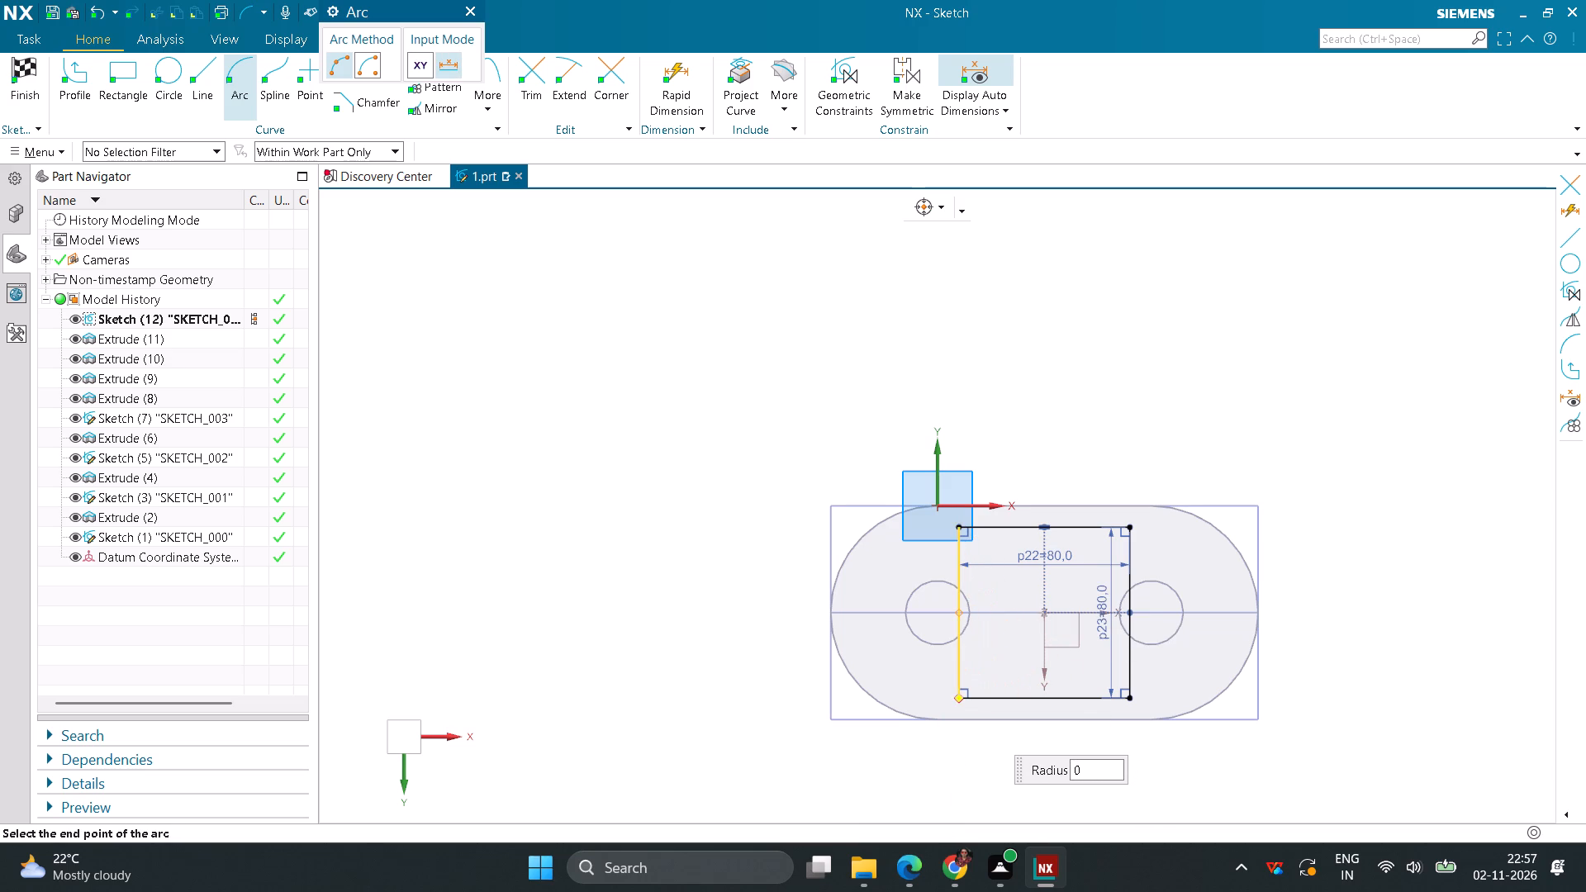
left_click(957, 697)
left_click(894, 643)
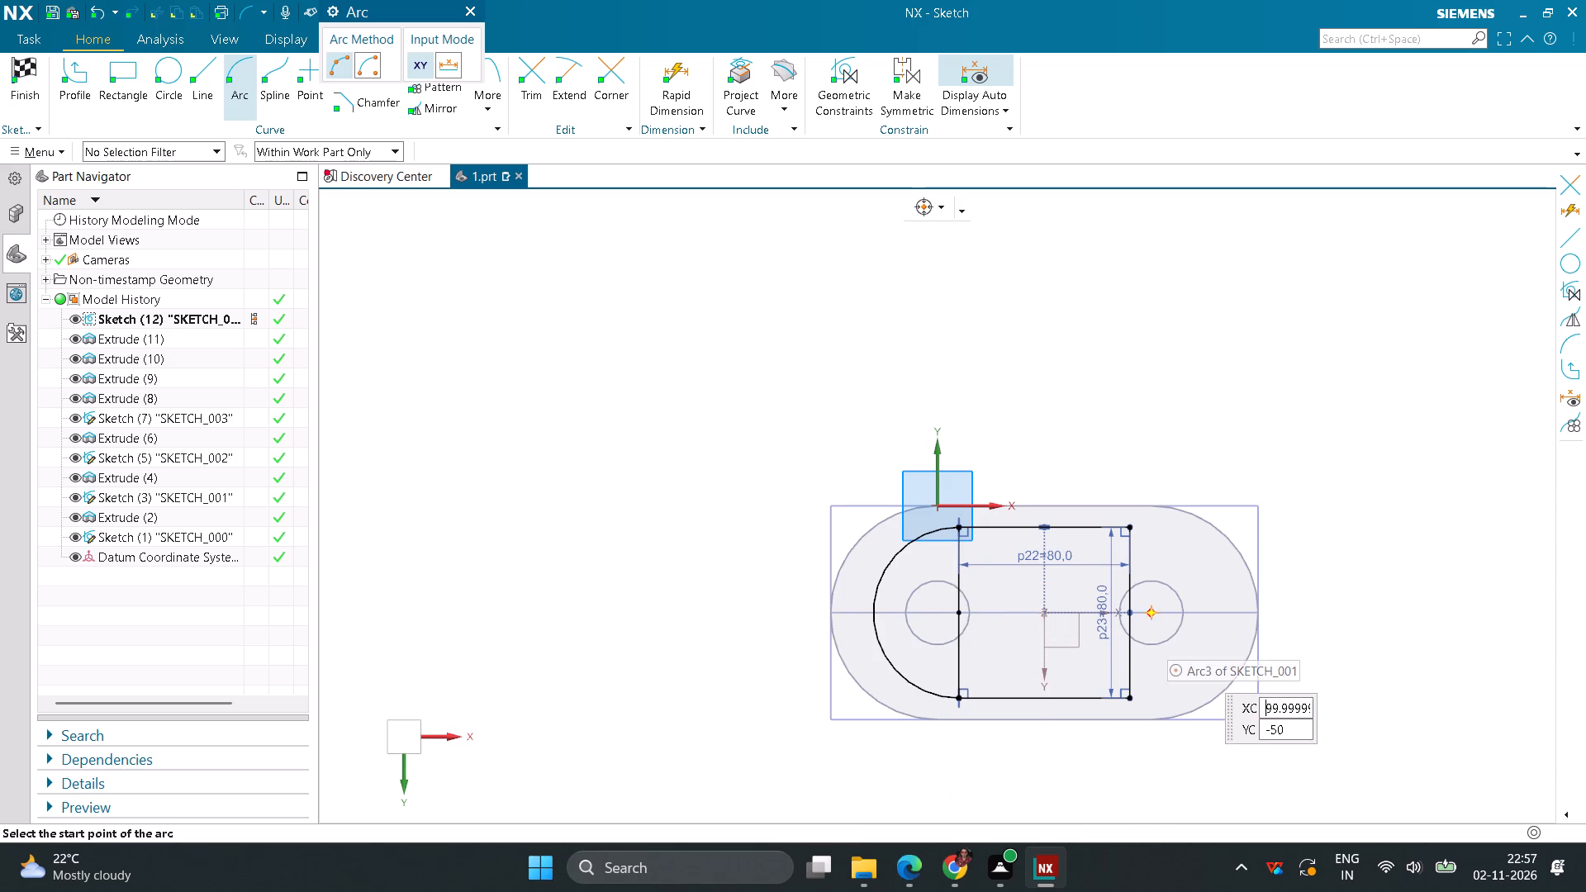
left_click(1128, 529)
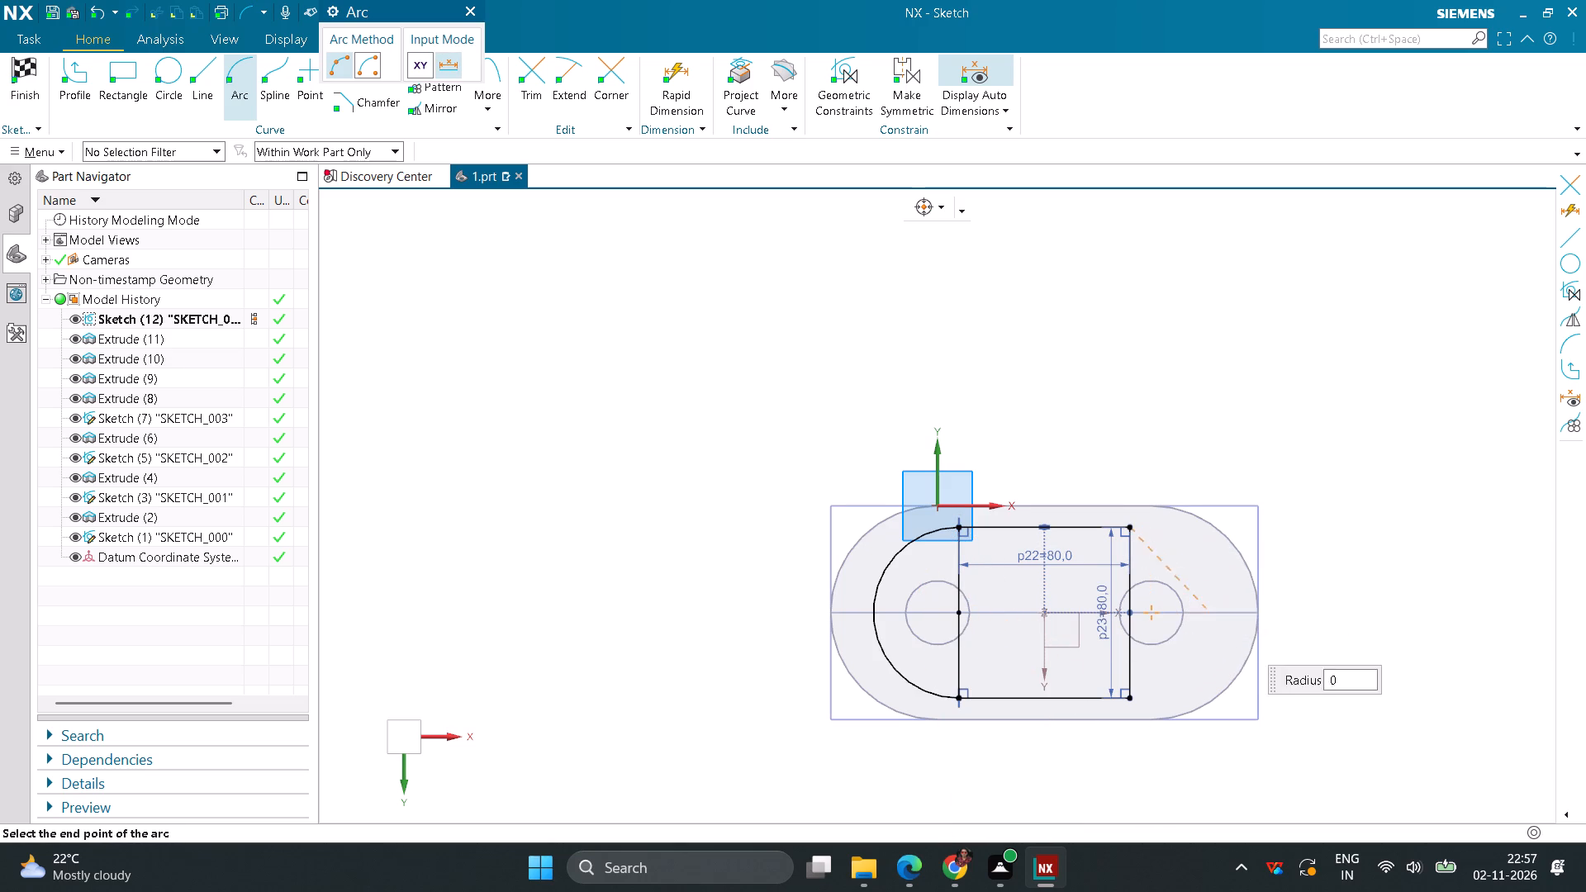
left_click(1130, 695)
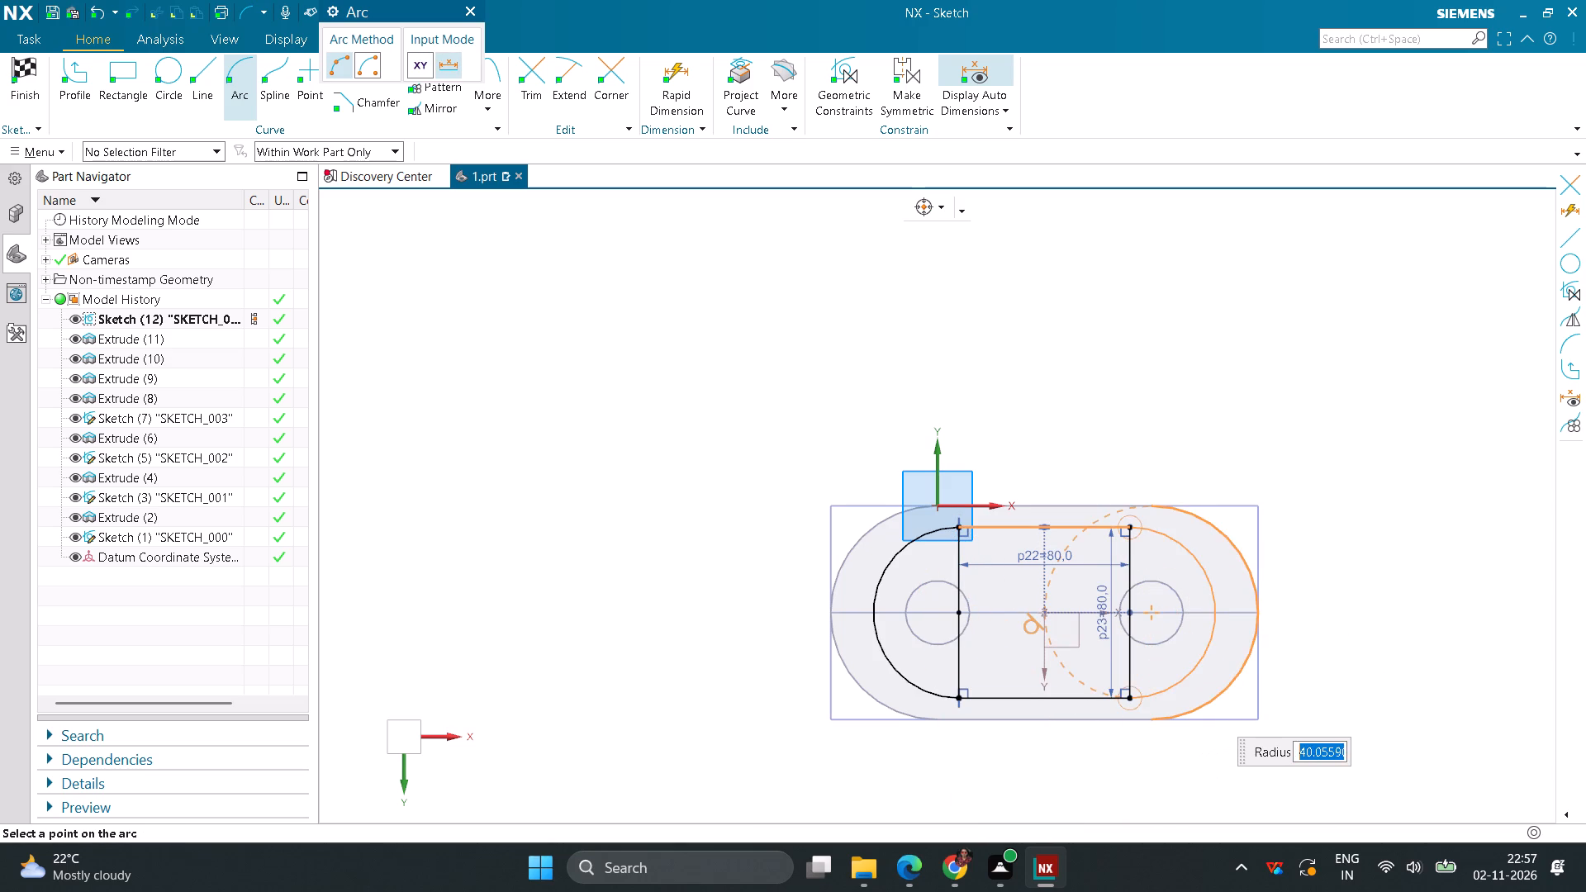
left_click(1180, 679)
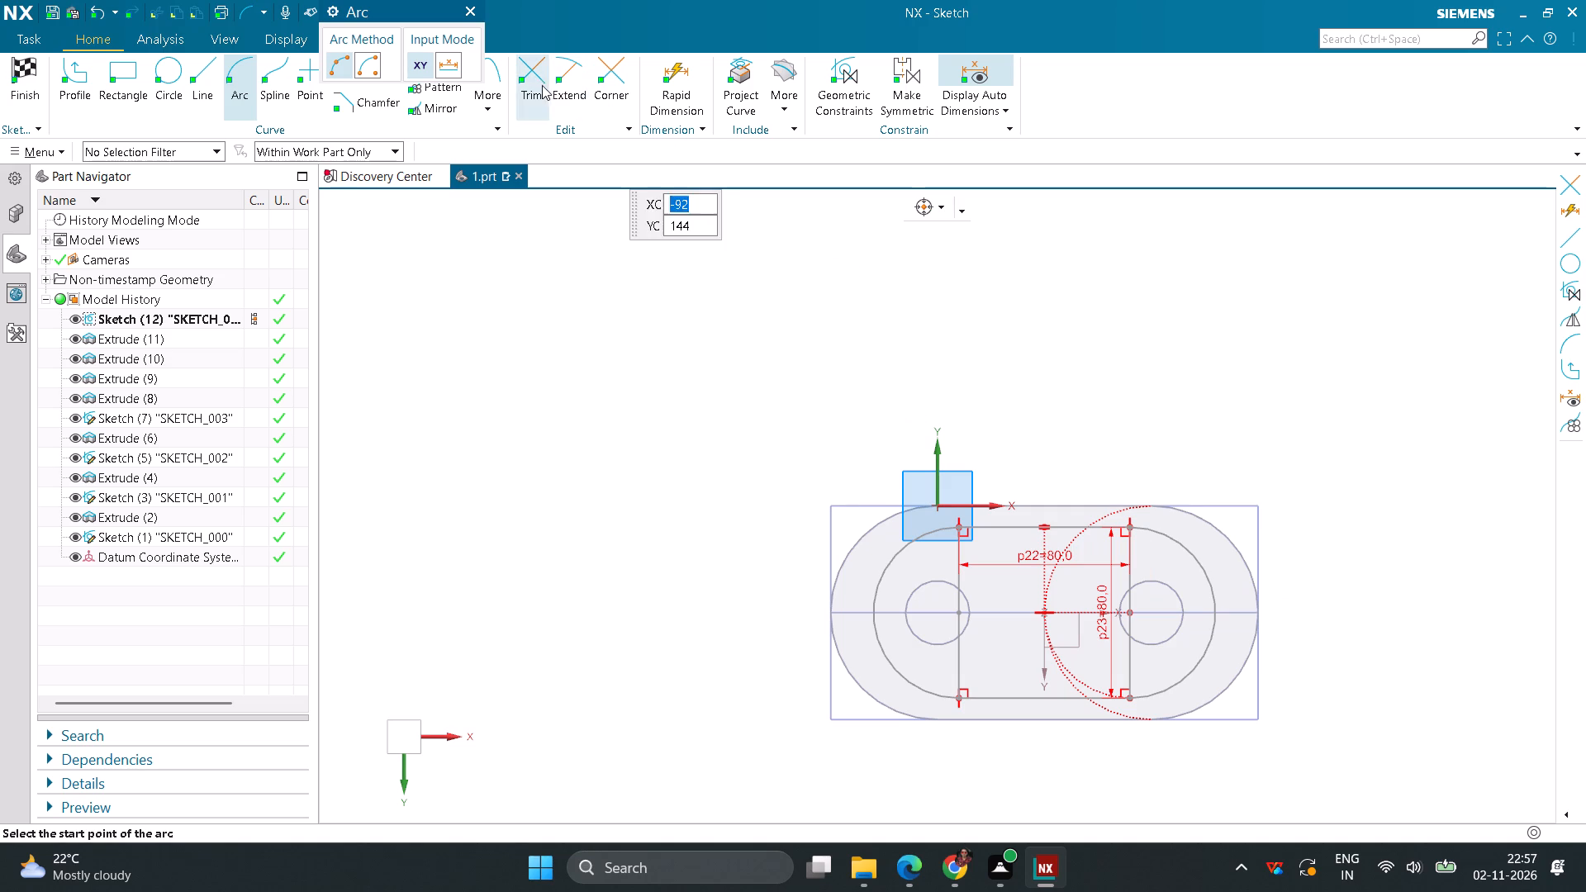
Trim away the square's two vertical sides to leave a closed slot profile, and finish the sketch.
left_click(540, 85)
left_click(962, 574)
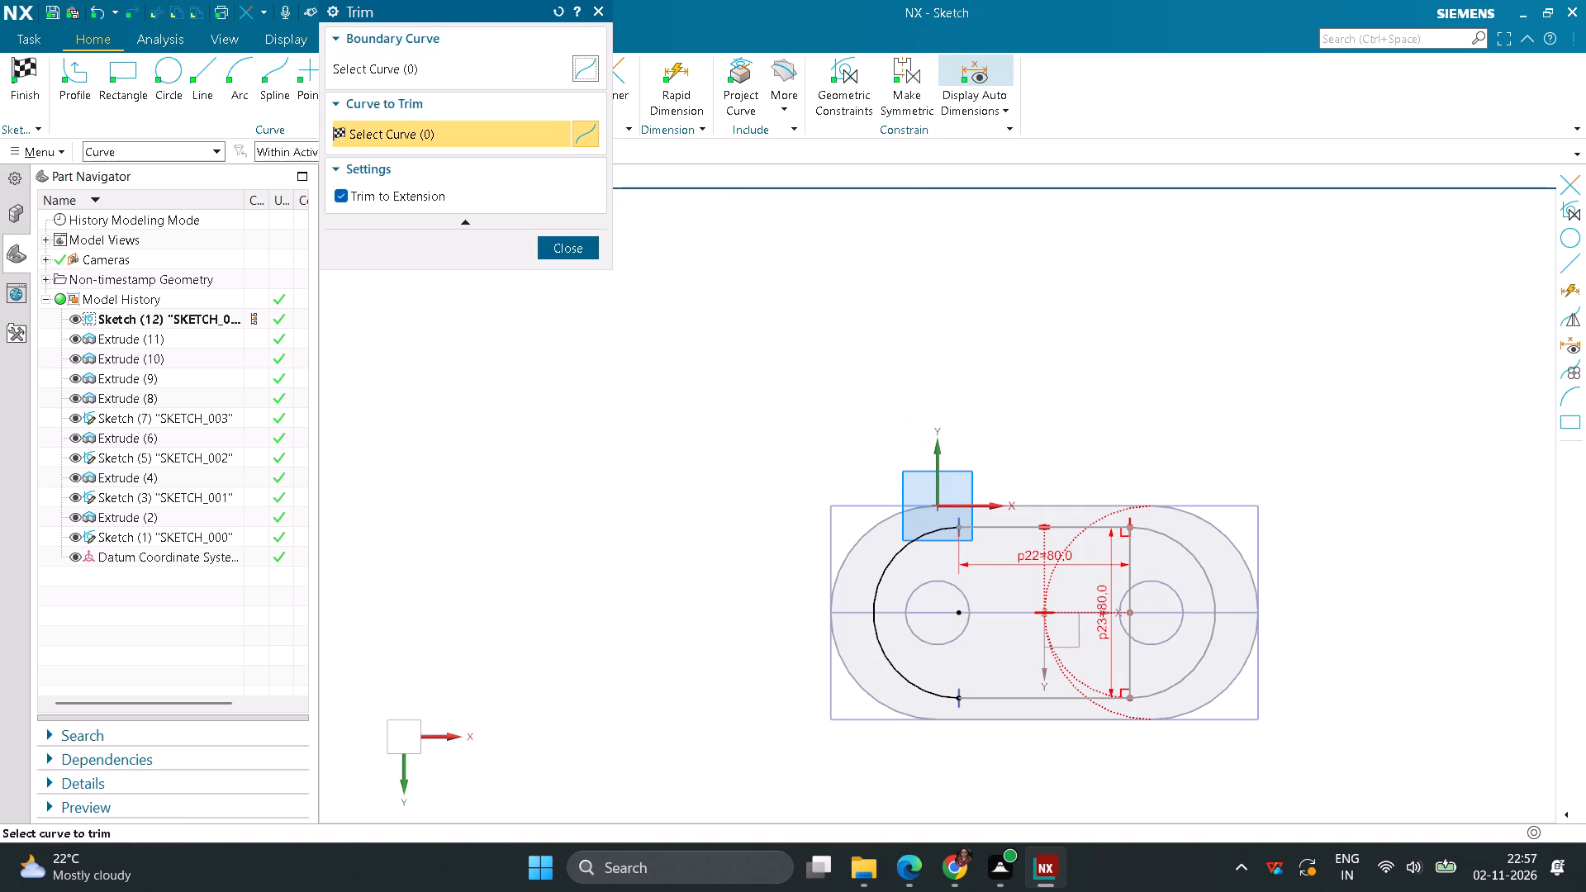
left_click(1128, 588)
left_click(567, 249)
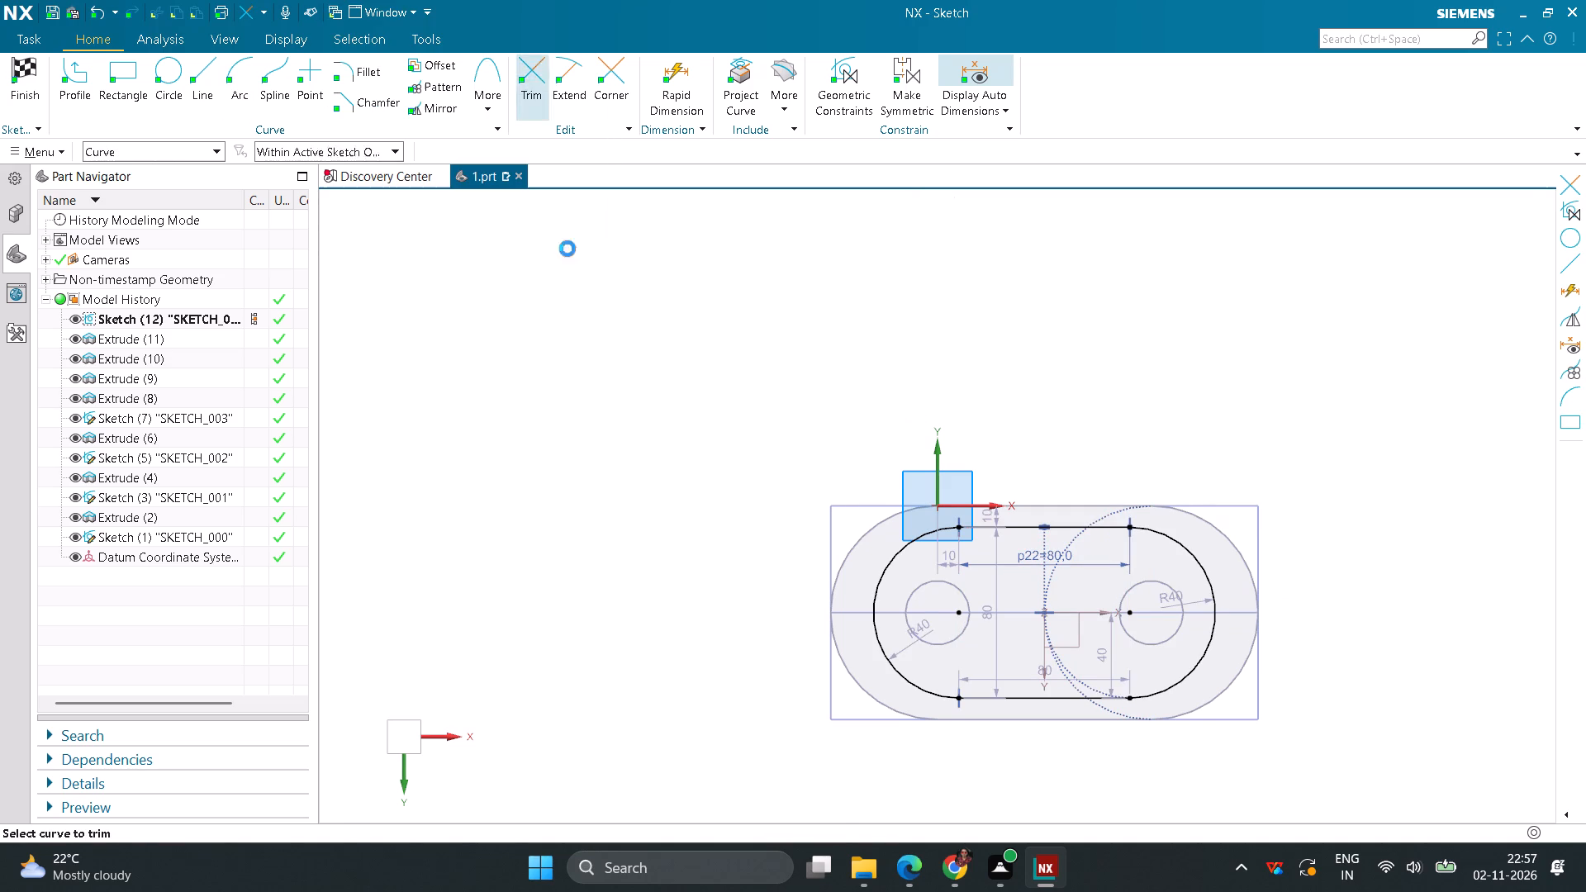
left_click(29, 67)
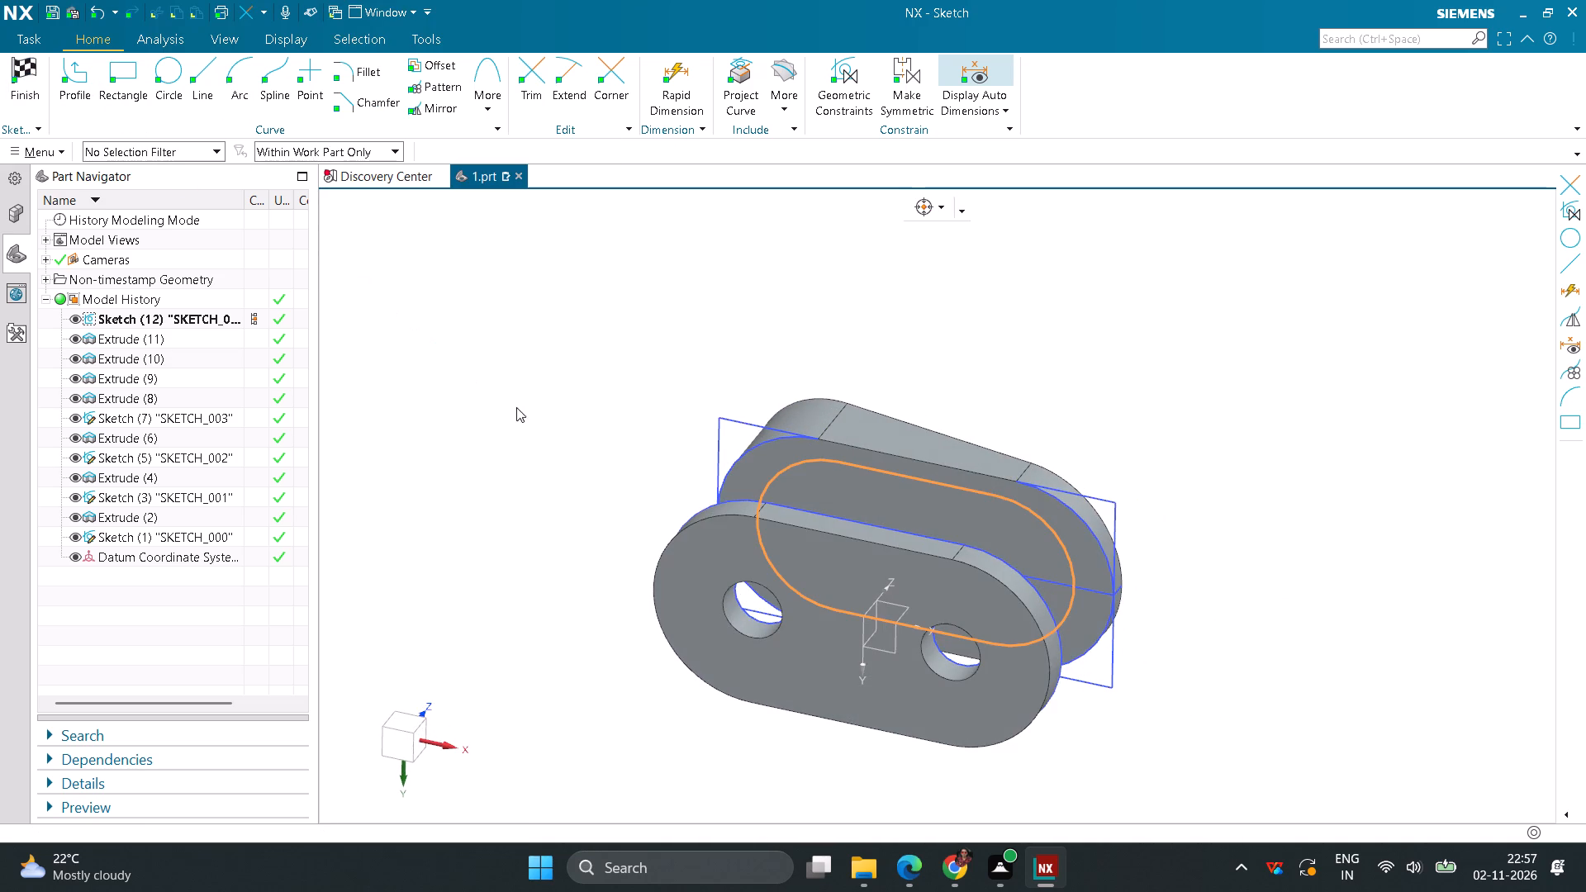
Cut the inner slot profile through the rounded block by extruding it 100 mm in the reversed direction.
left_click(134, 97)
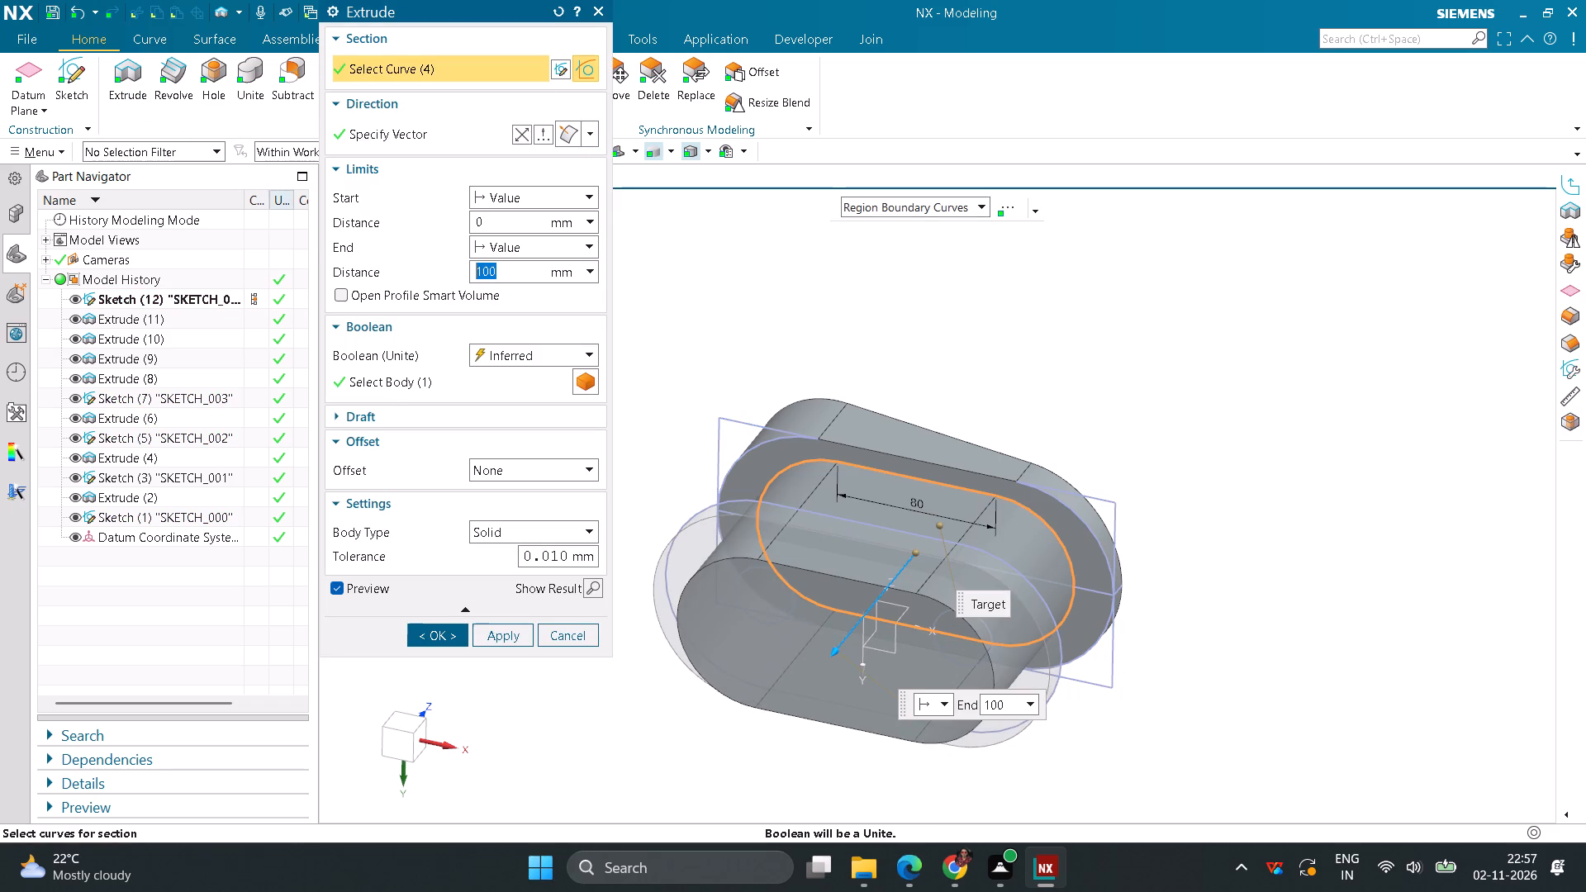
left_click(520, 134)
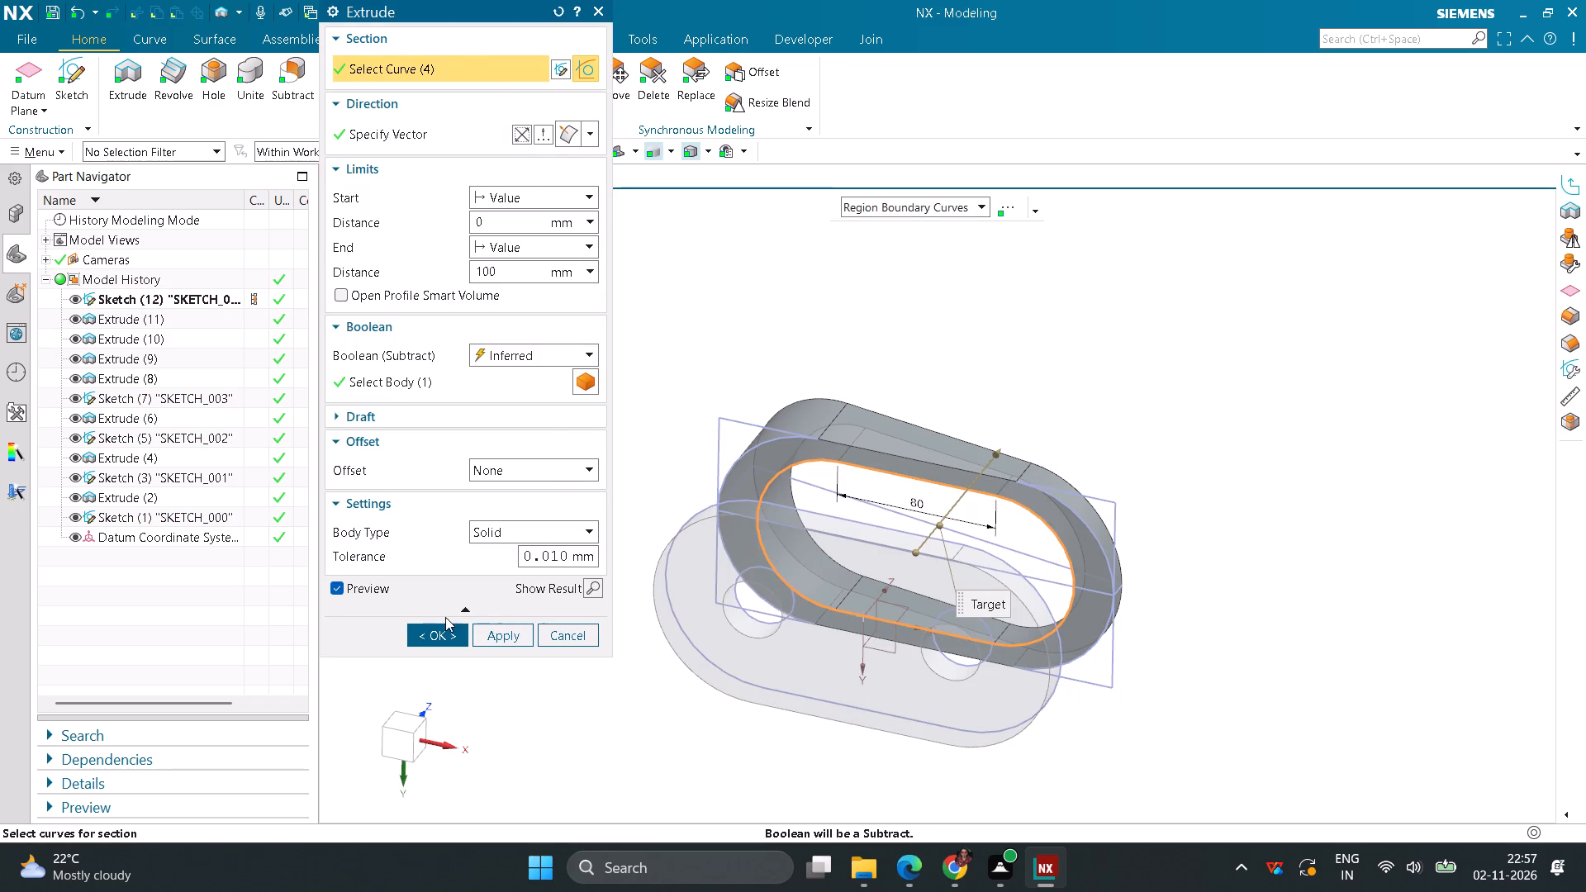
left_click(440, 638)
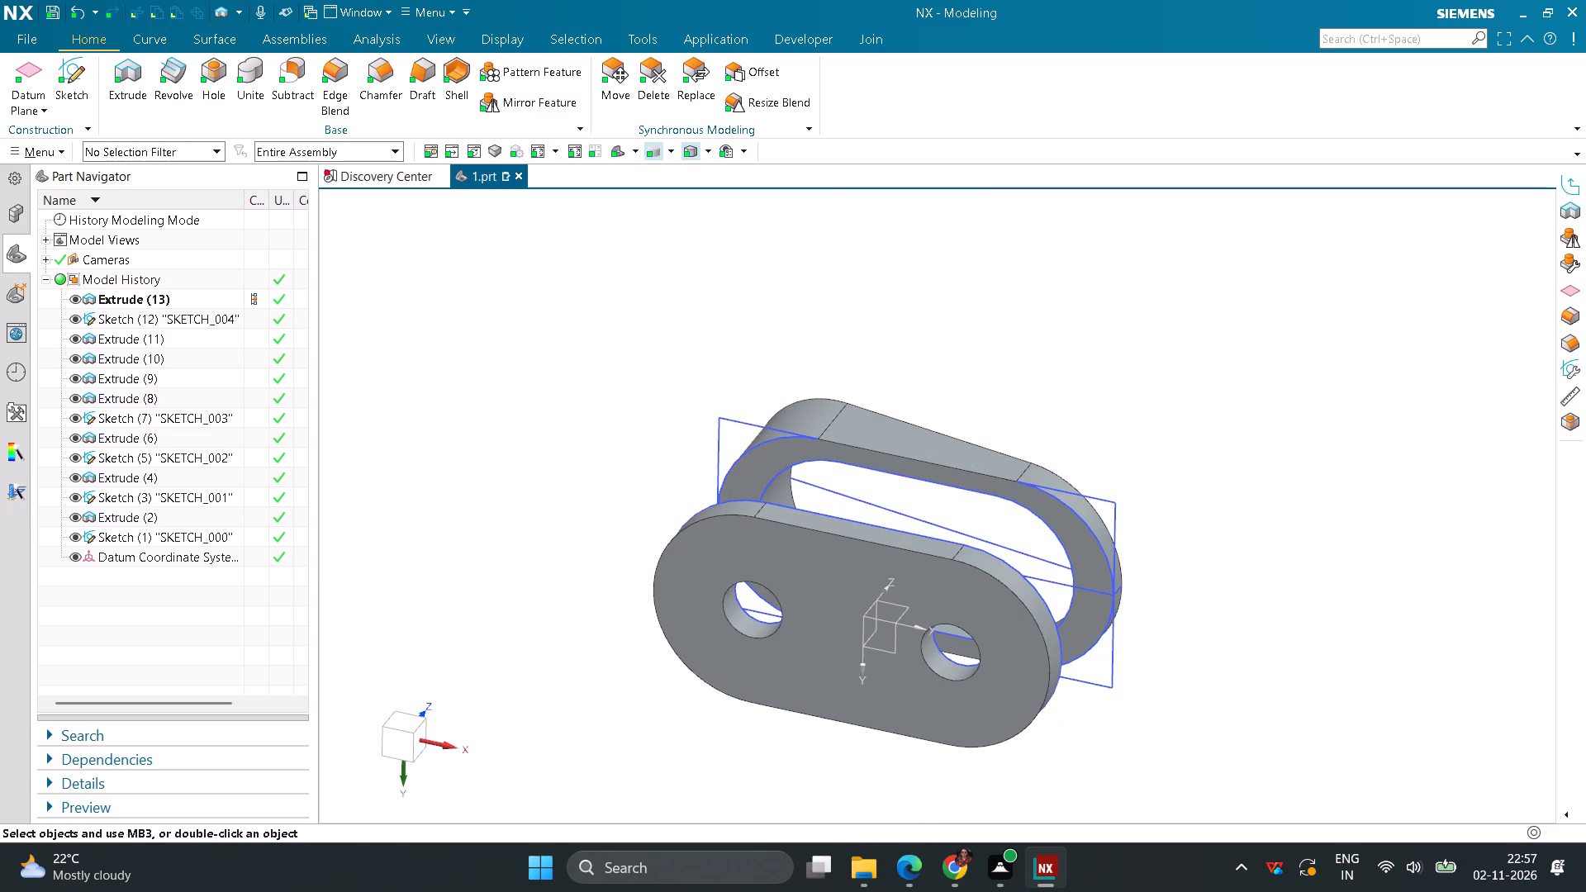
Create a new sketch on the block's ring-shaped underside, the face turned towards the slot-shaped plate.
left_click(79, 64)
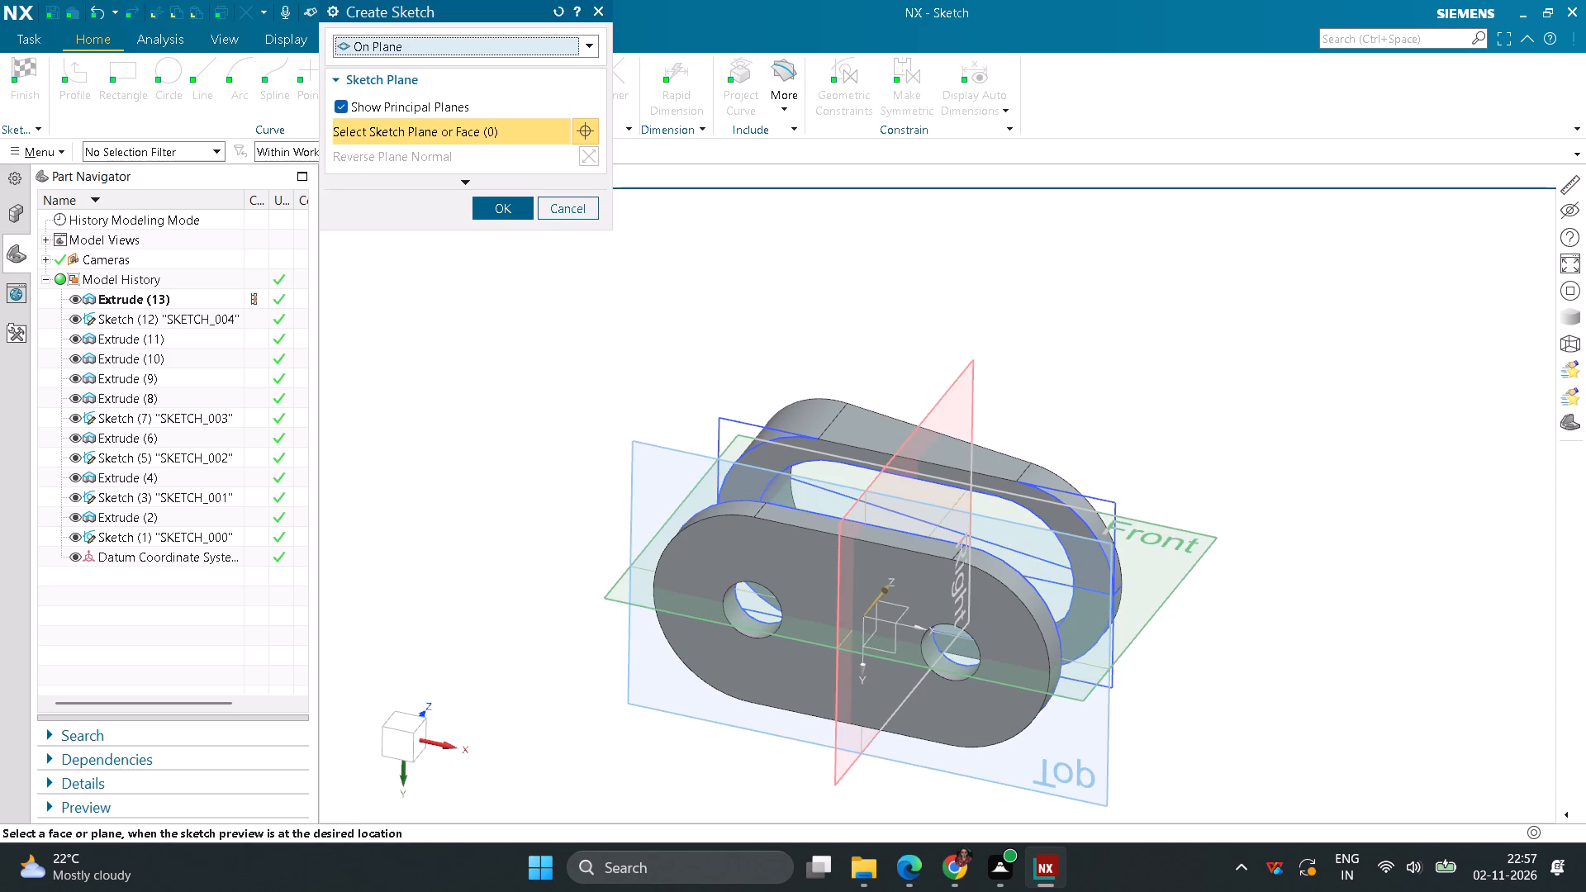
left_click(776, 466)
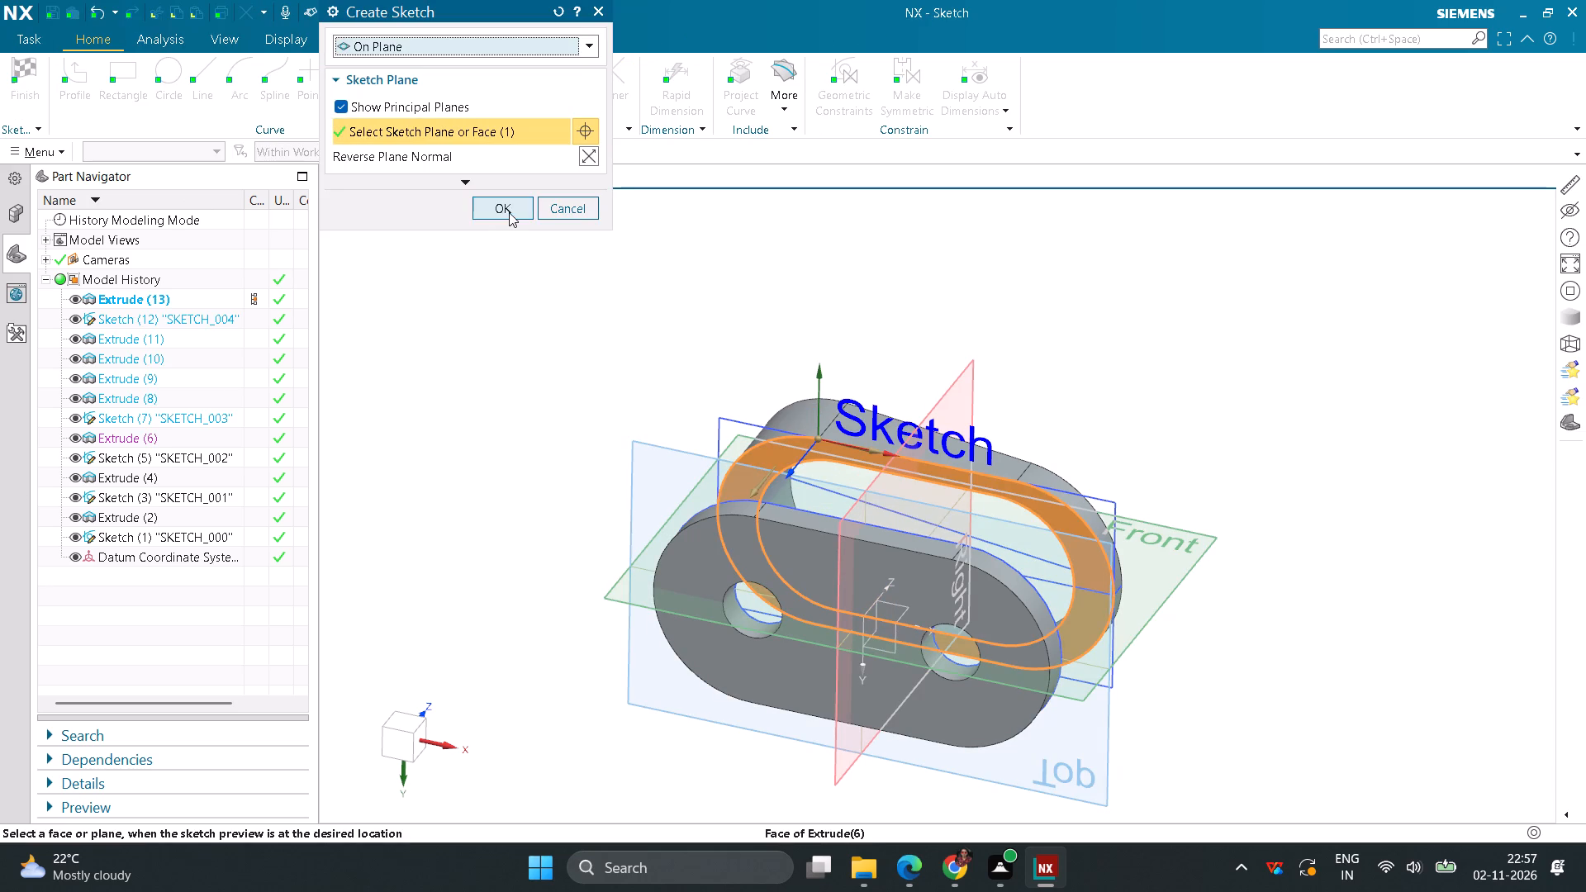
left_click(509, 212)
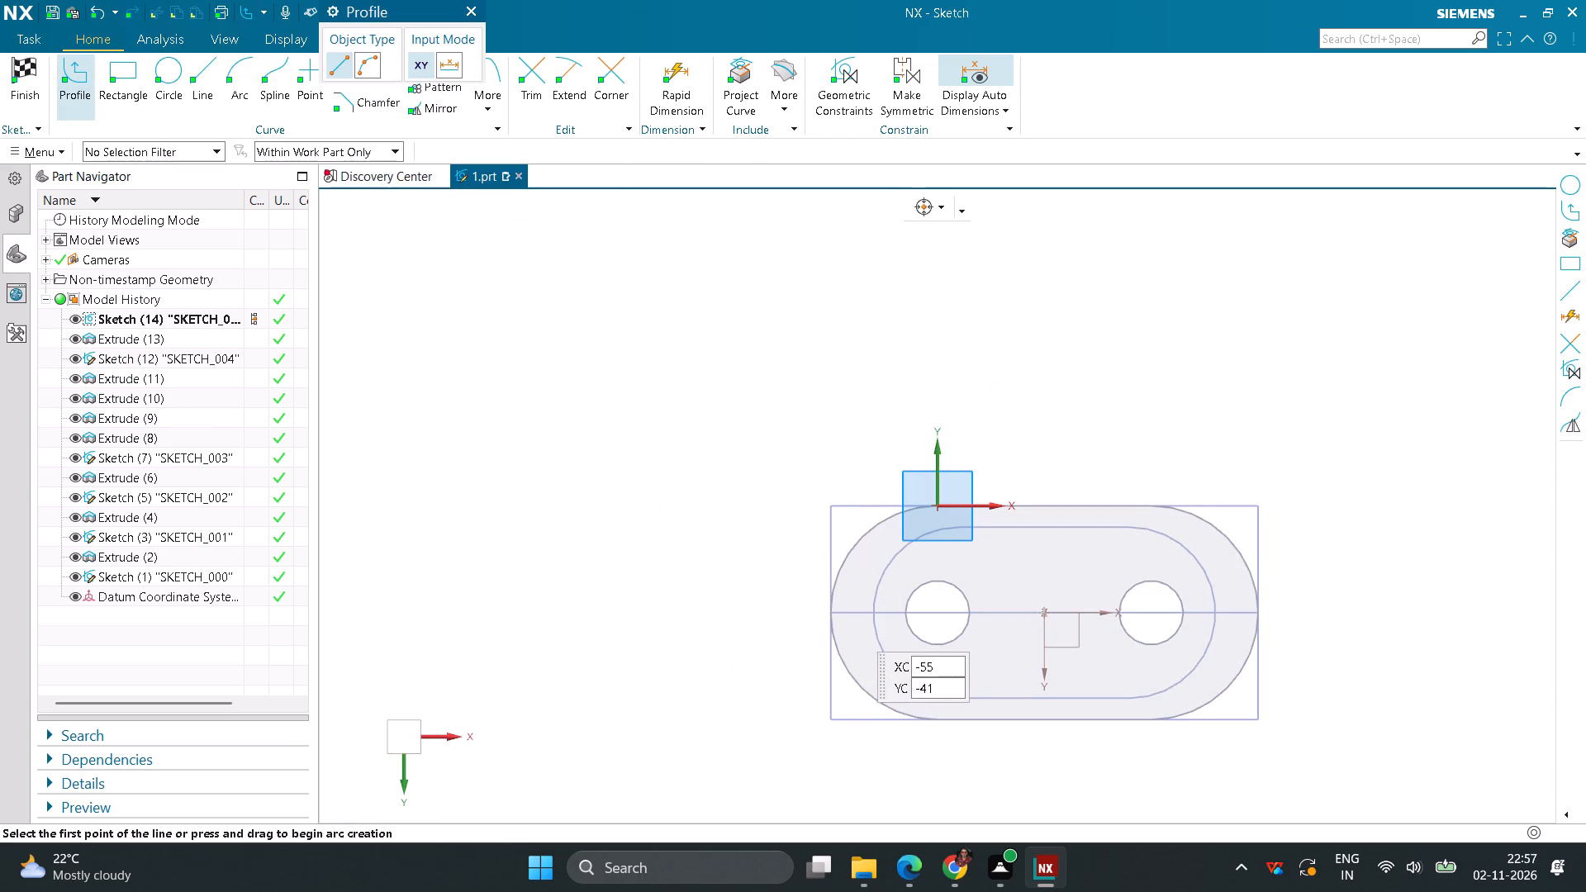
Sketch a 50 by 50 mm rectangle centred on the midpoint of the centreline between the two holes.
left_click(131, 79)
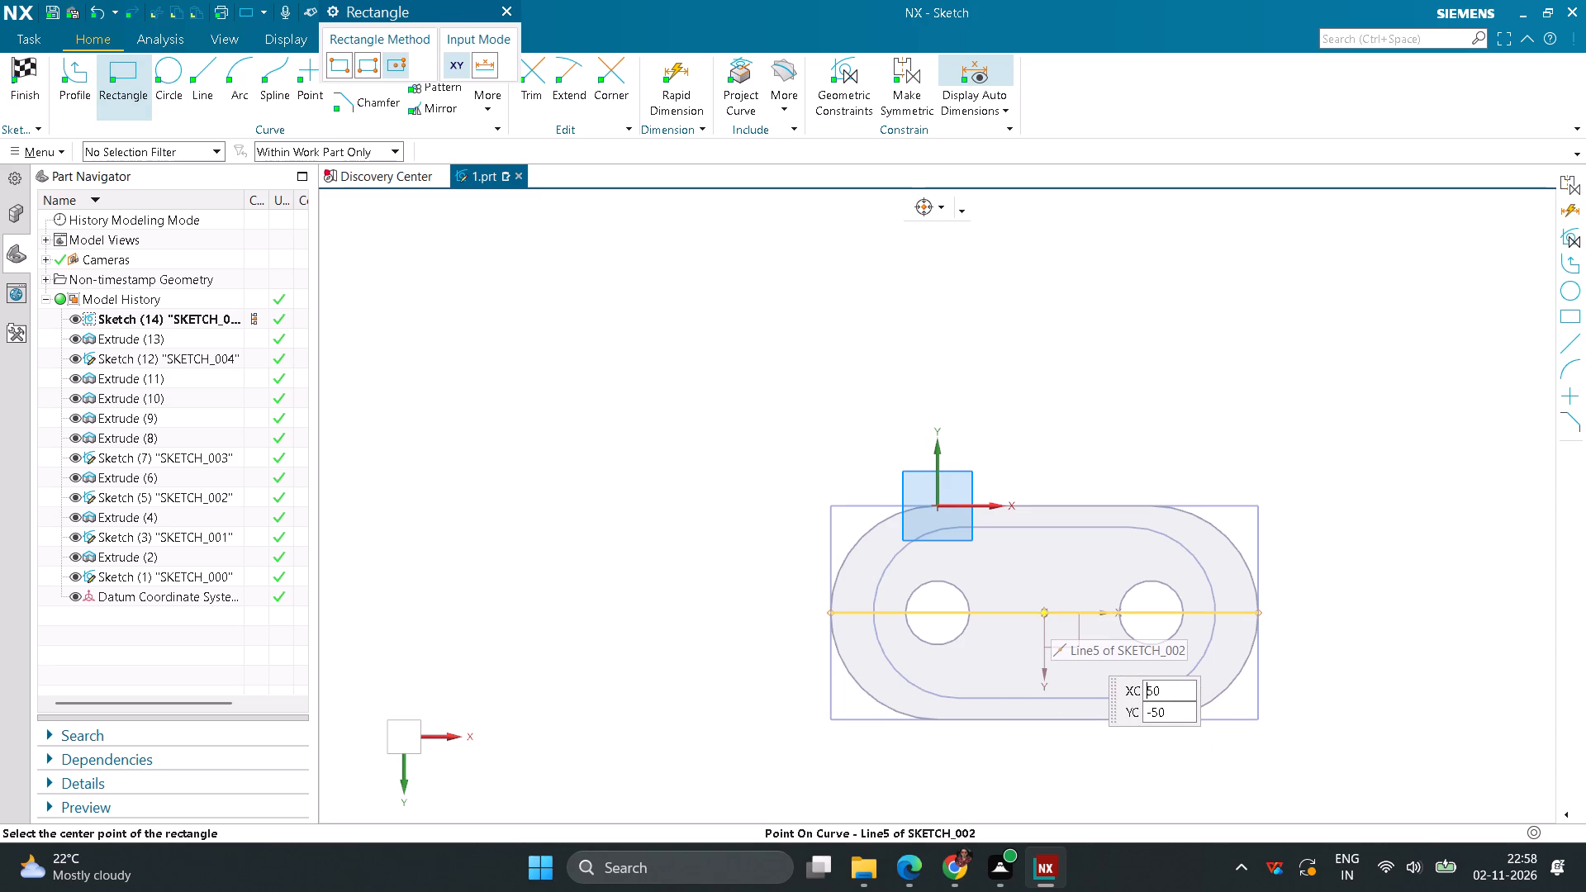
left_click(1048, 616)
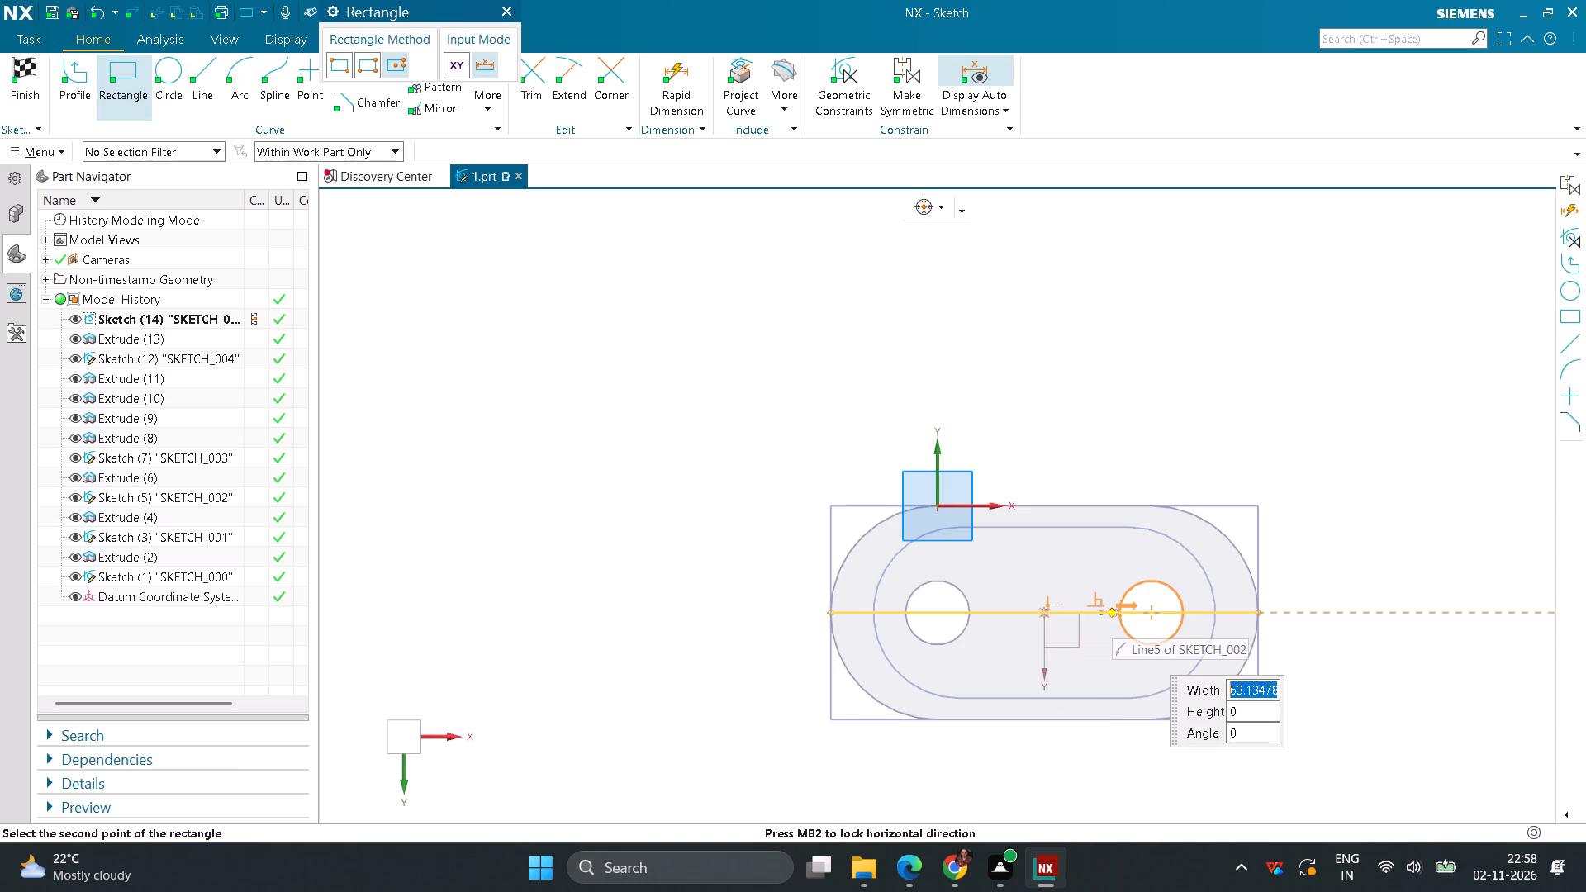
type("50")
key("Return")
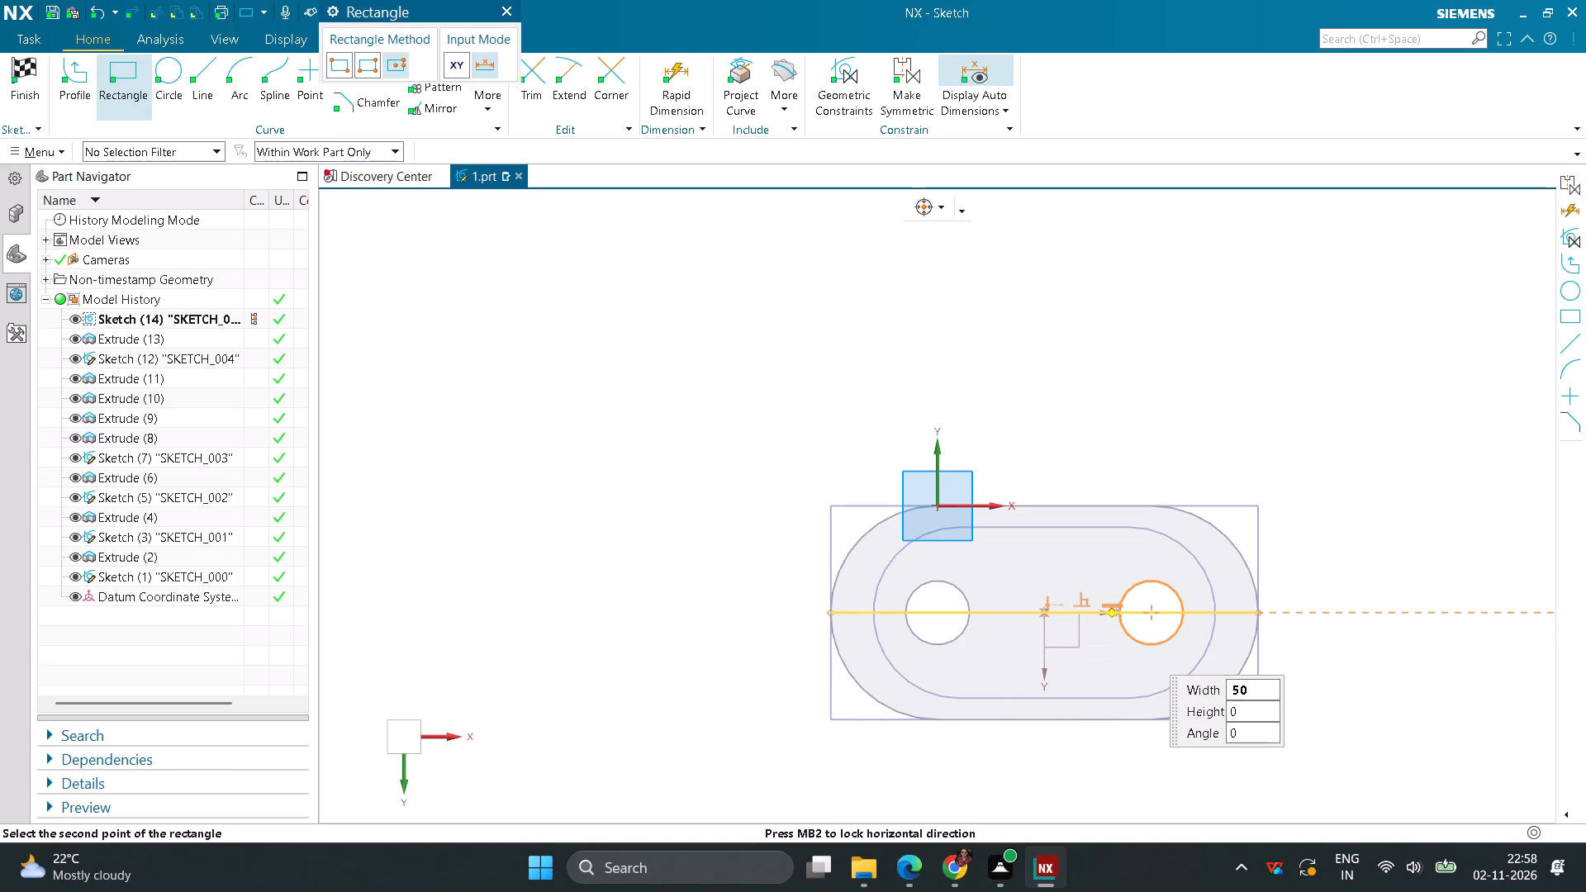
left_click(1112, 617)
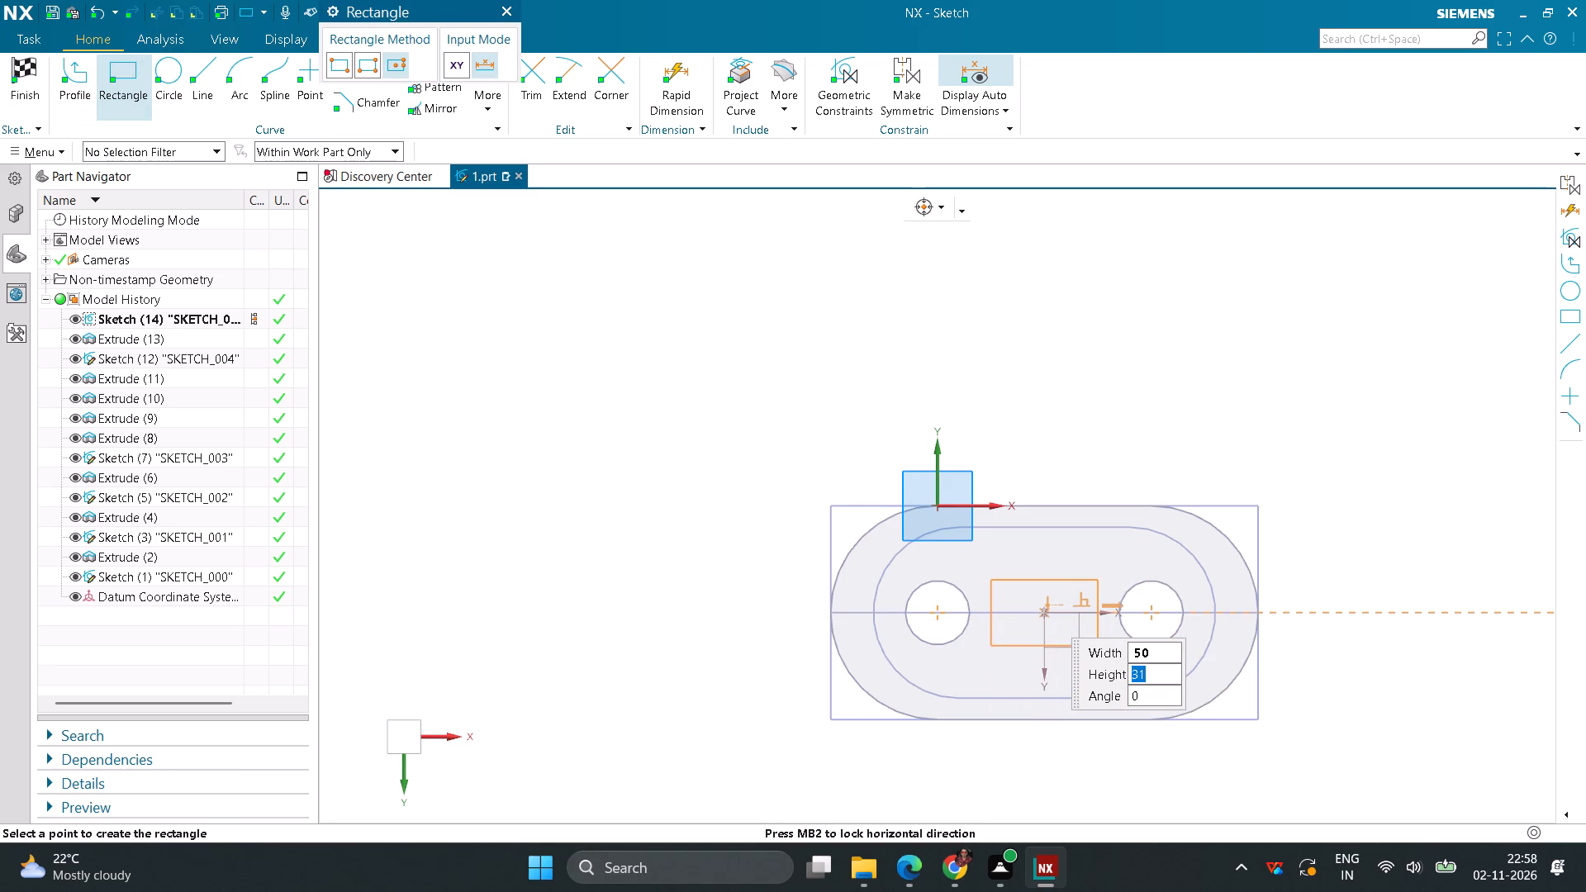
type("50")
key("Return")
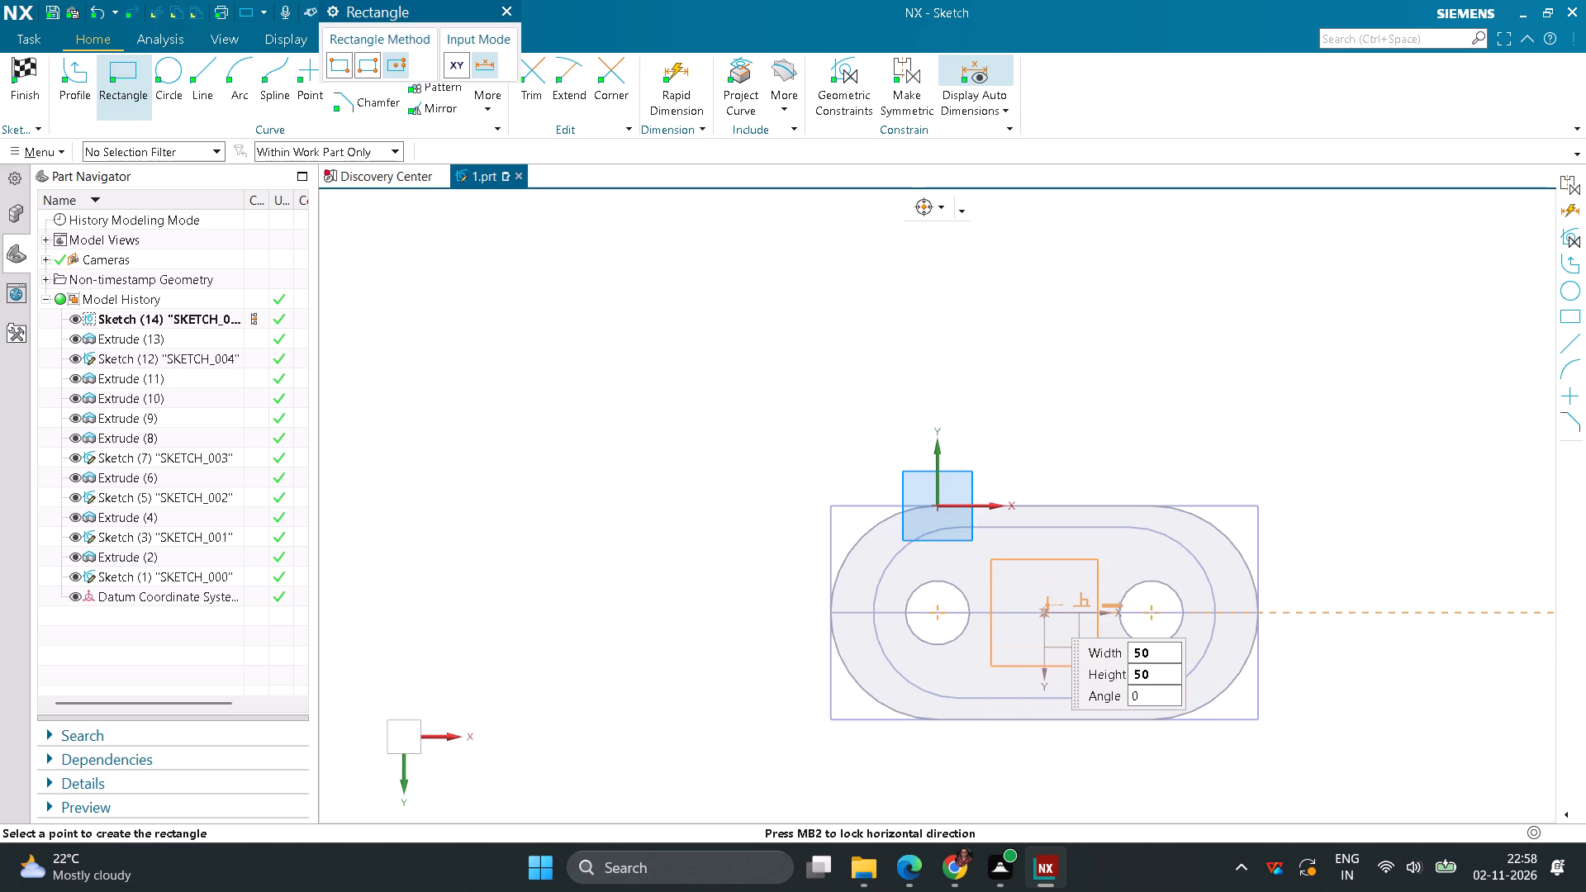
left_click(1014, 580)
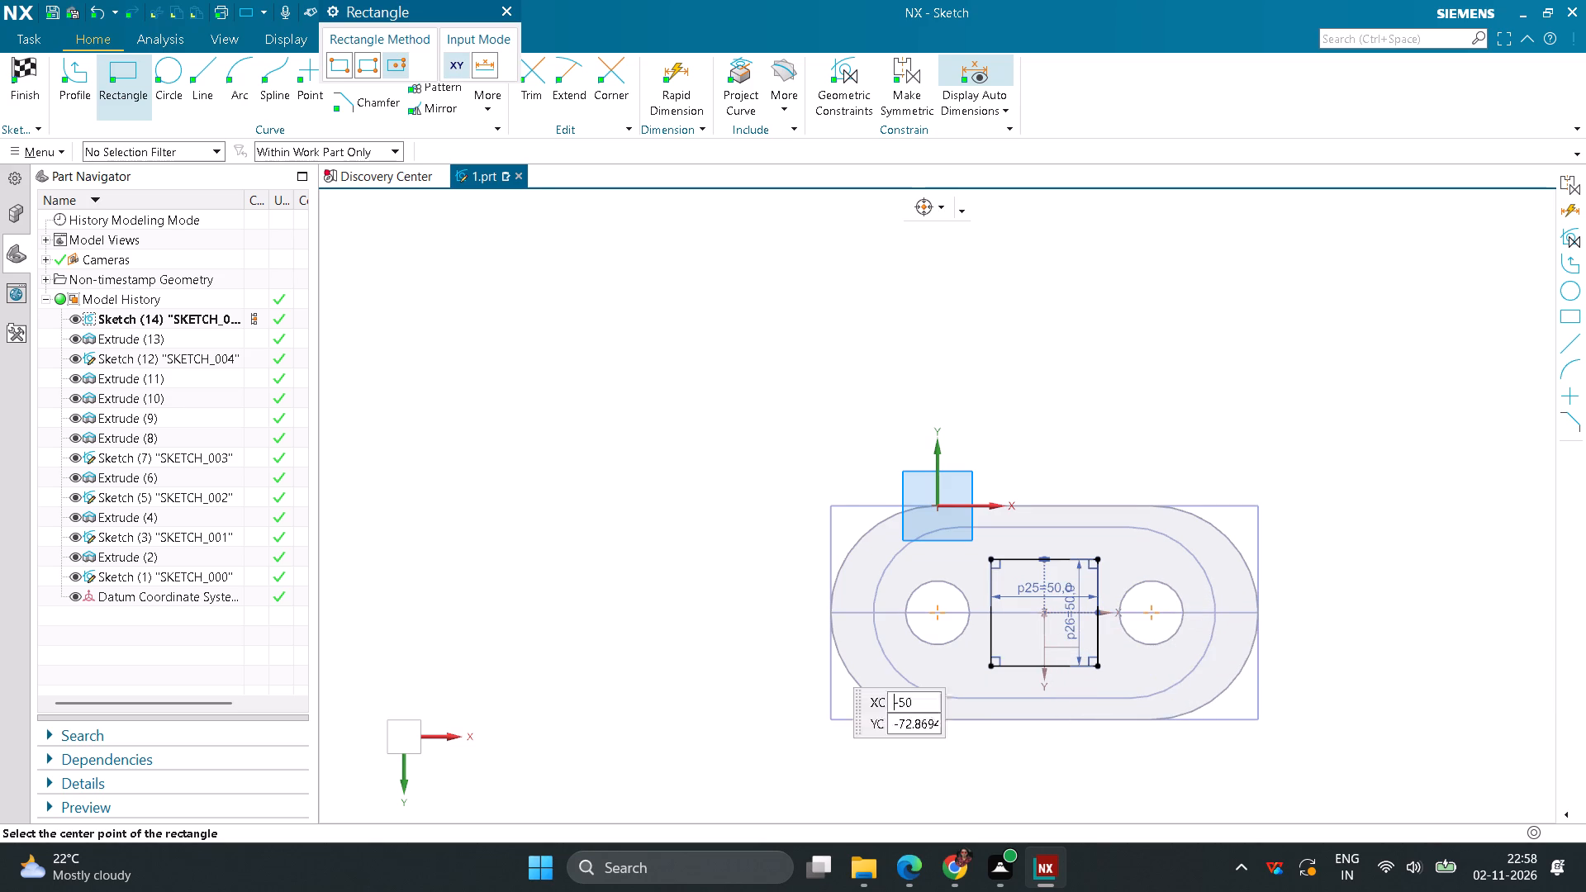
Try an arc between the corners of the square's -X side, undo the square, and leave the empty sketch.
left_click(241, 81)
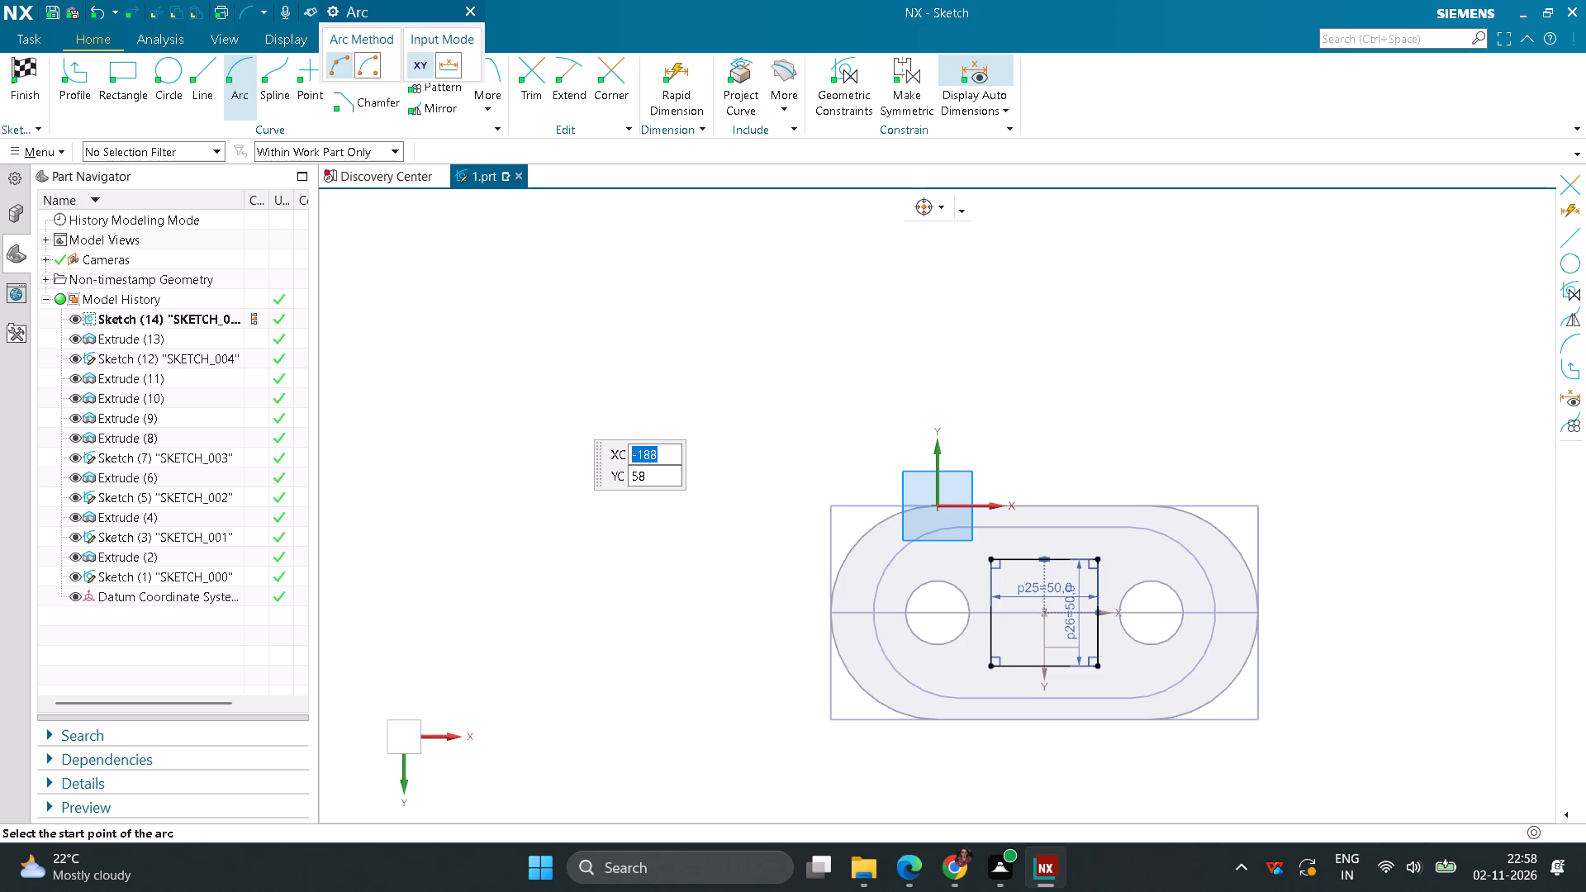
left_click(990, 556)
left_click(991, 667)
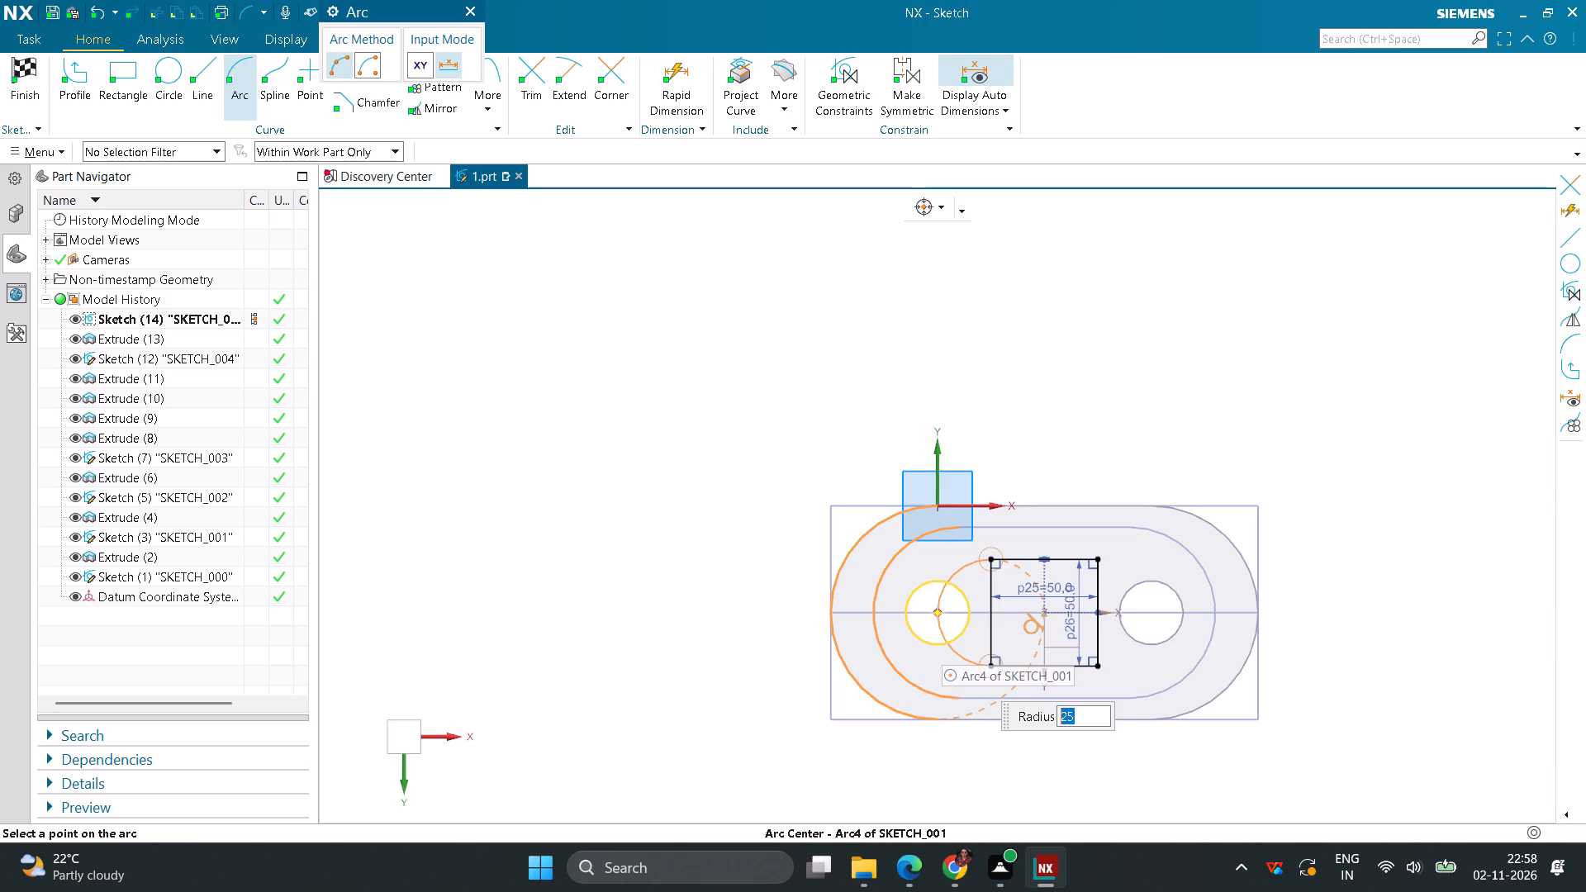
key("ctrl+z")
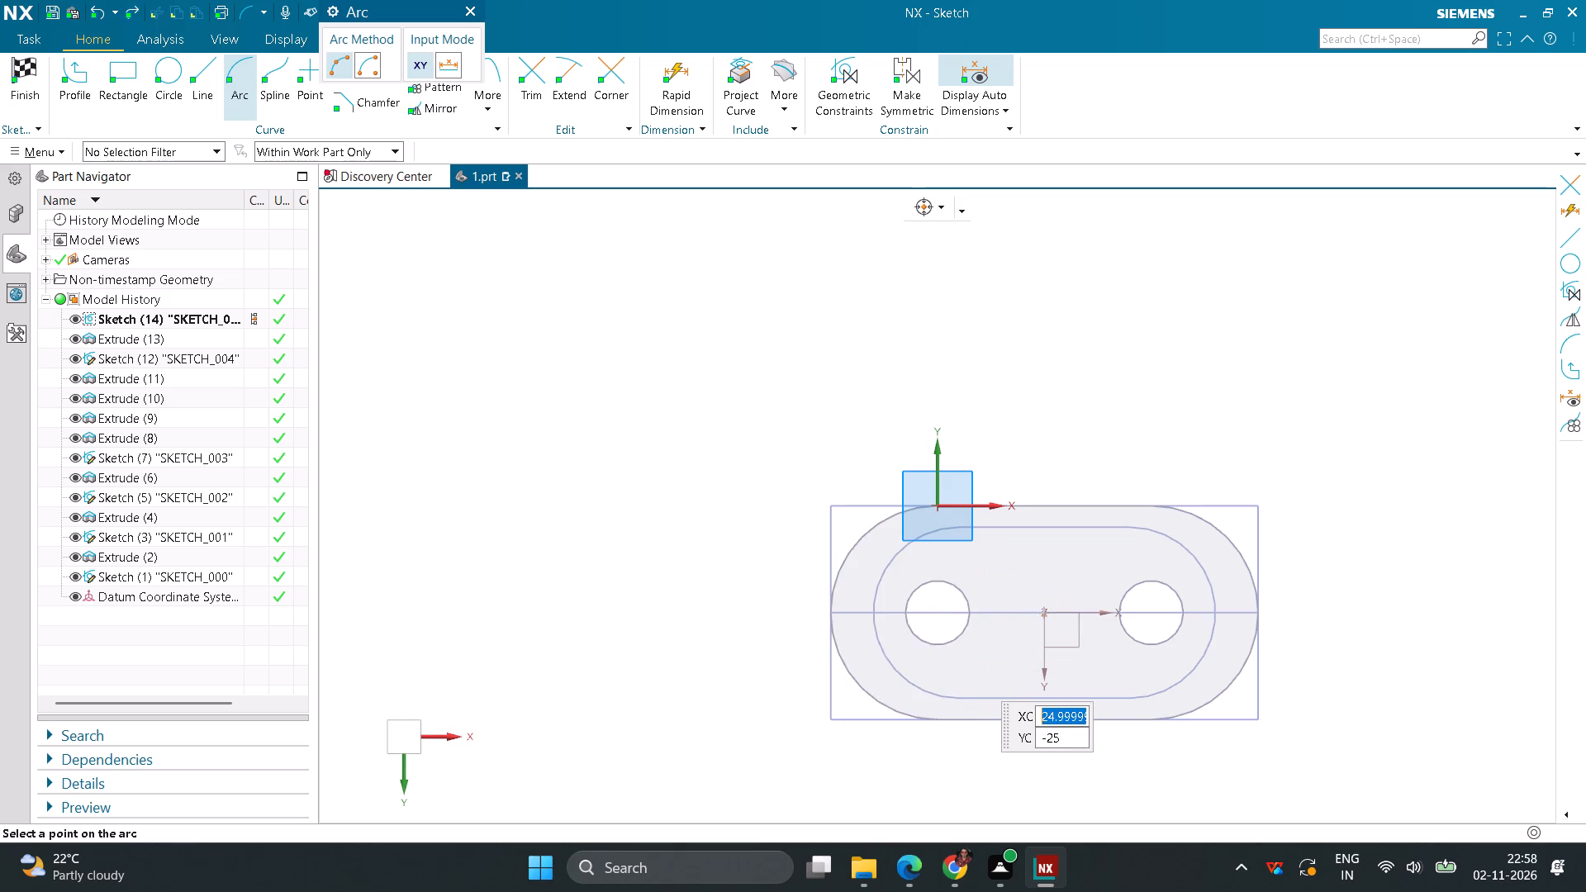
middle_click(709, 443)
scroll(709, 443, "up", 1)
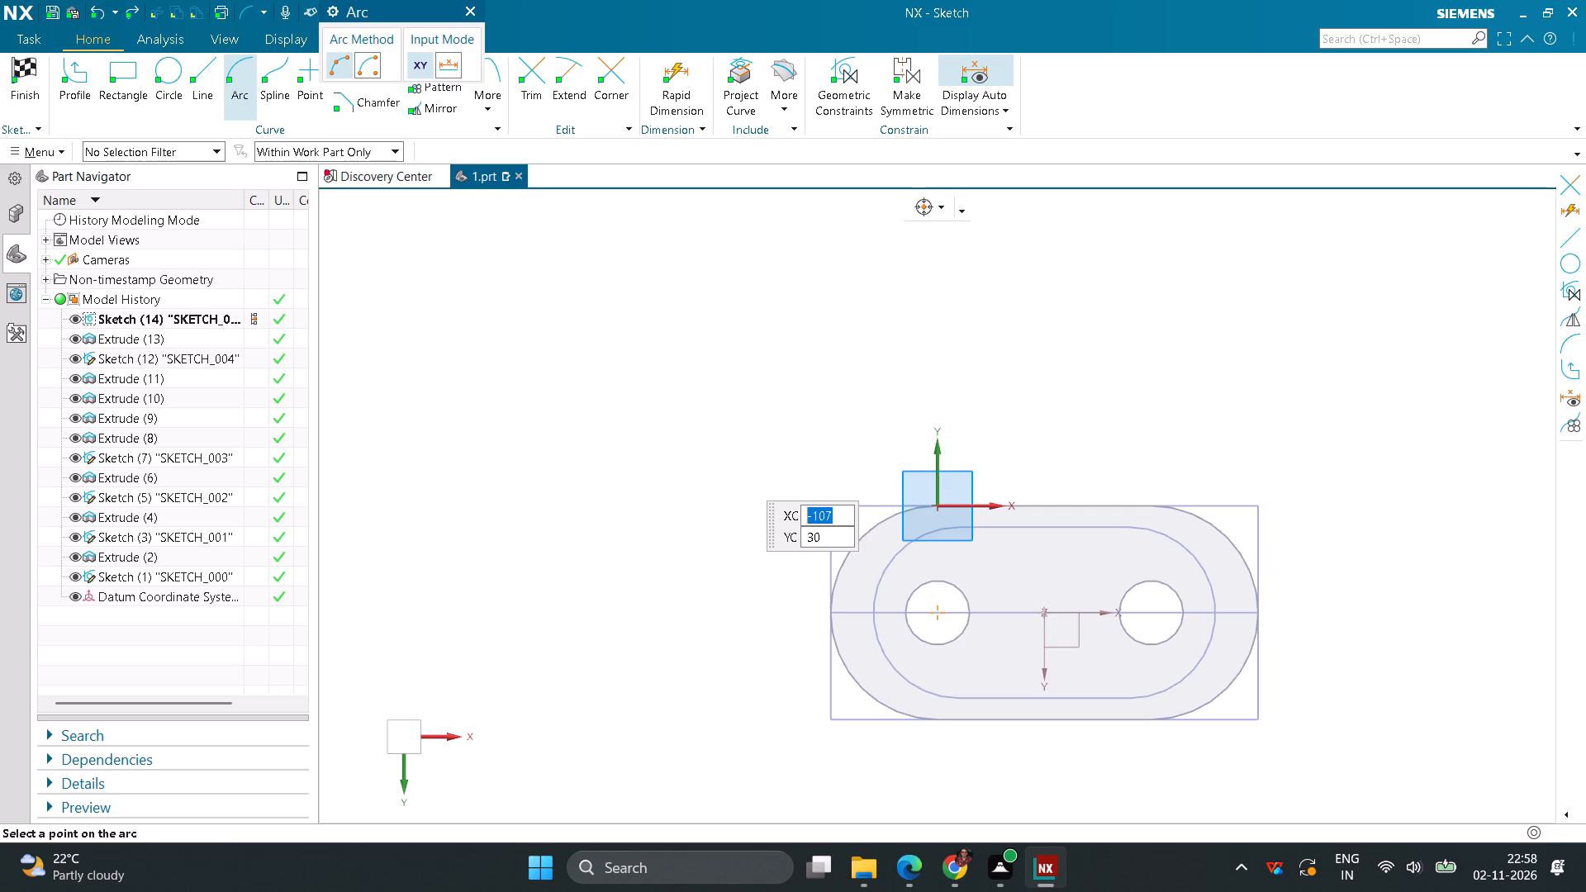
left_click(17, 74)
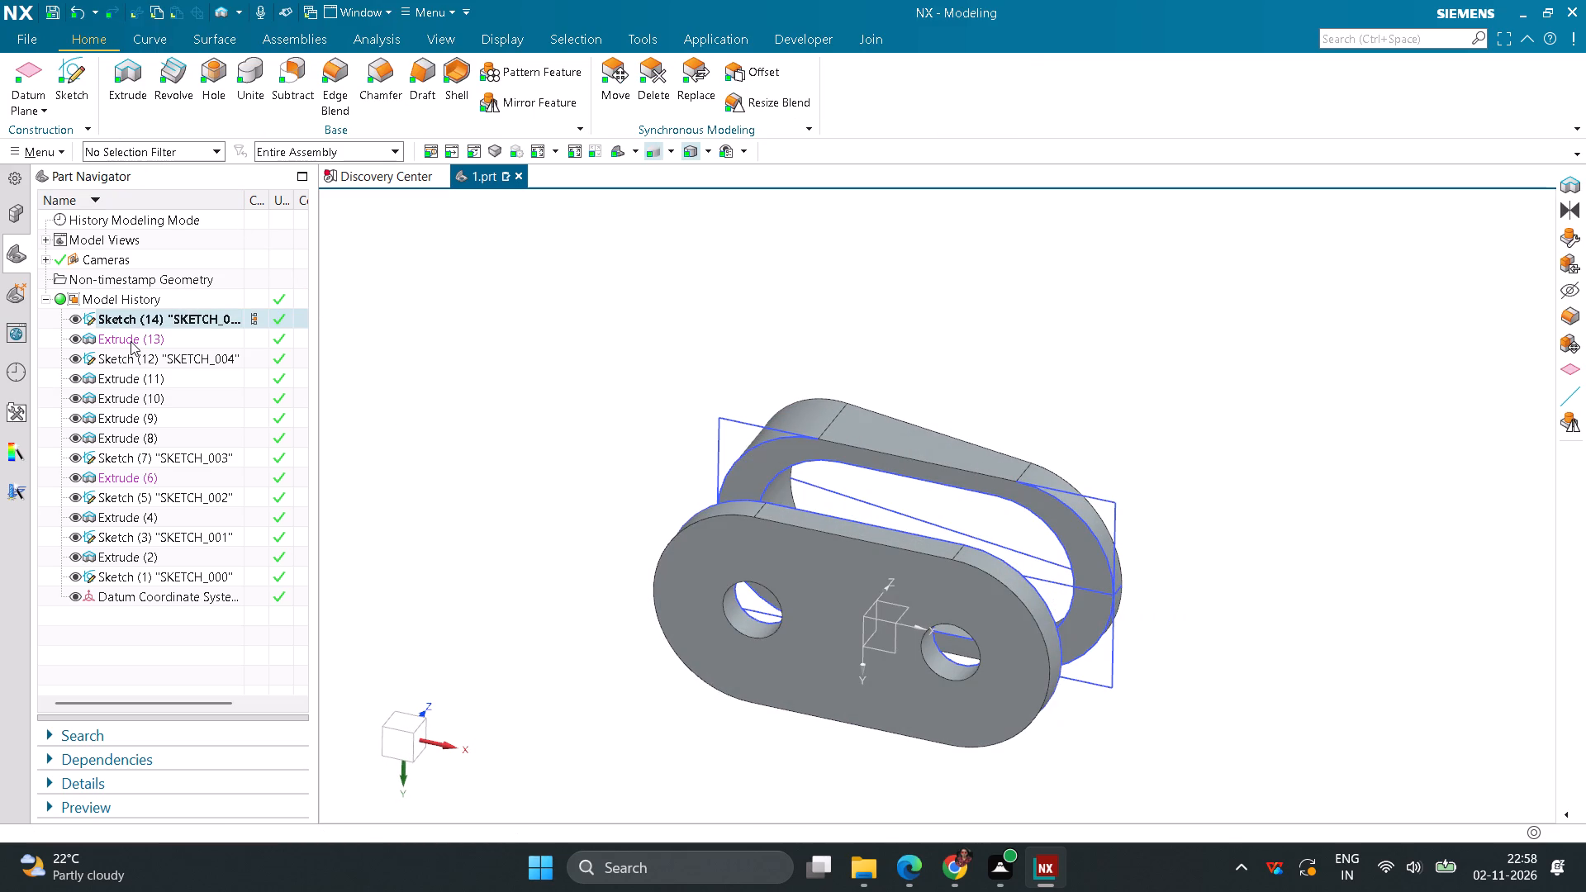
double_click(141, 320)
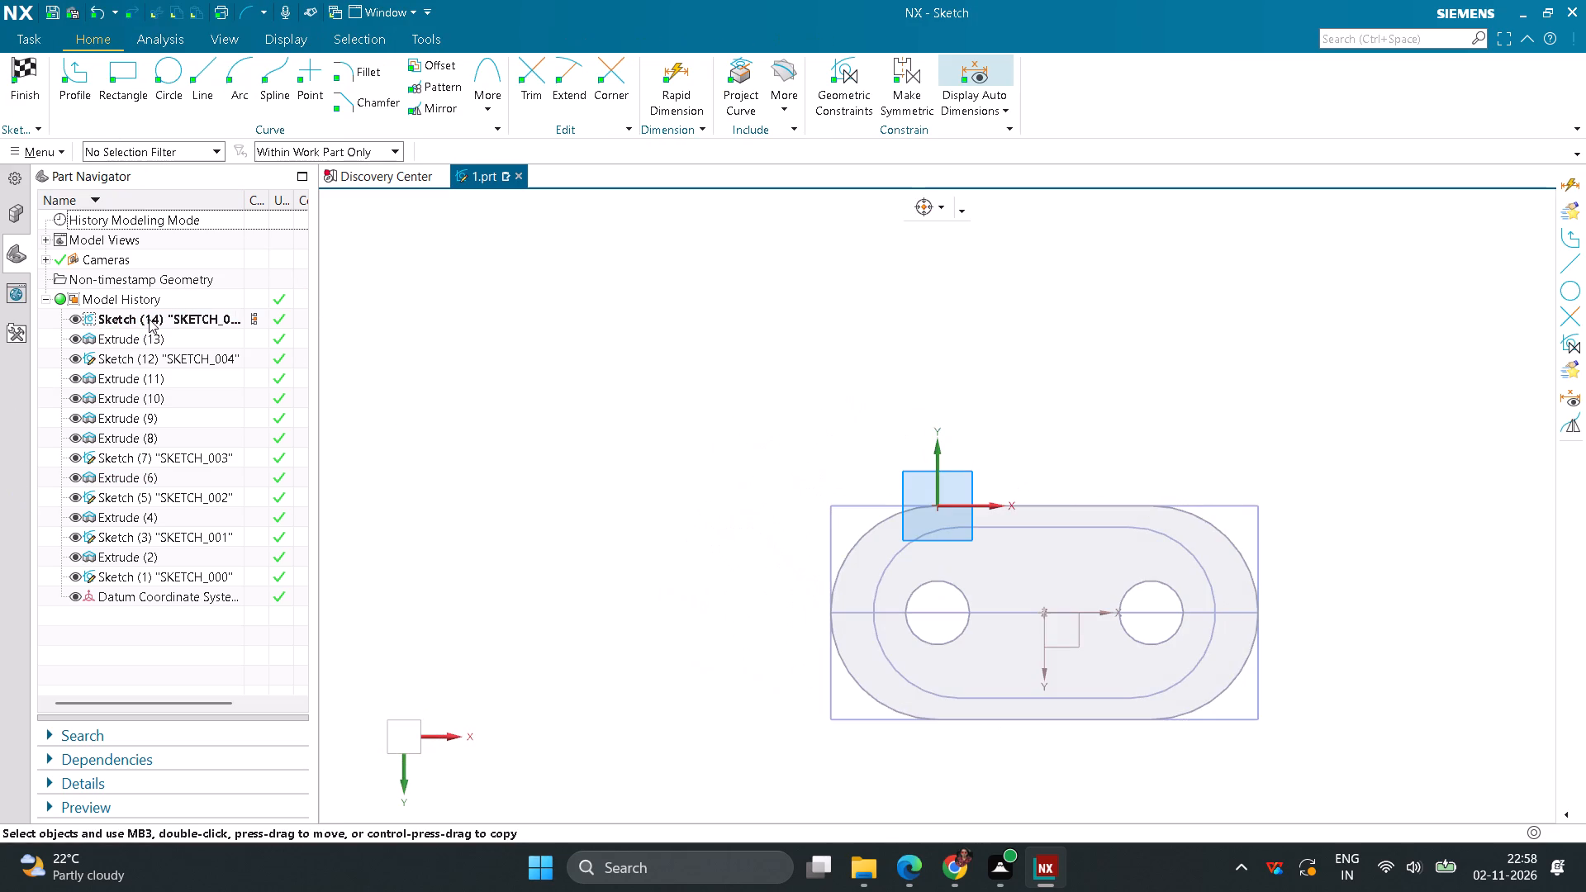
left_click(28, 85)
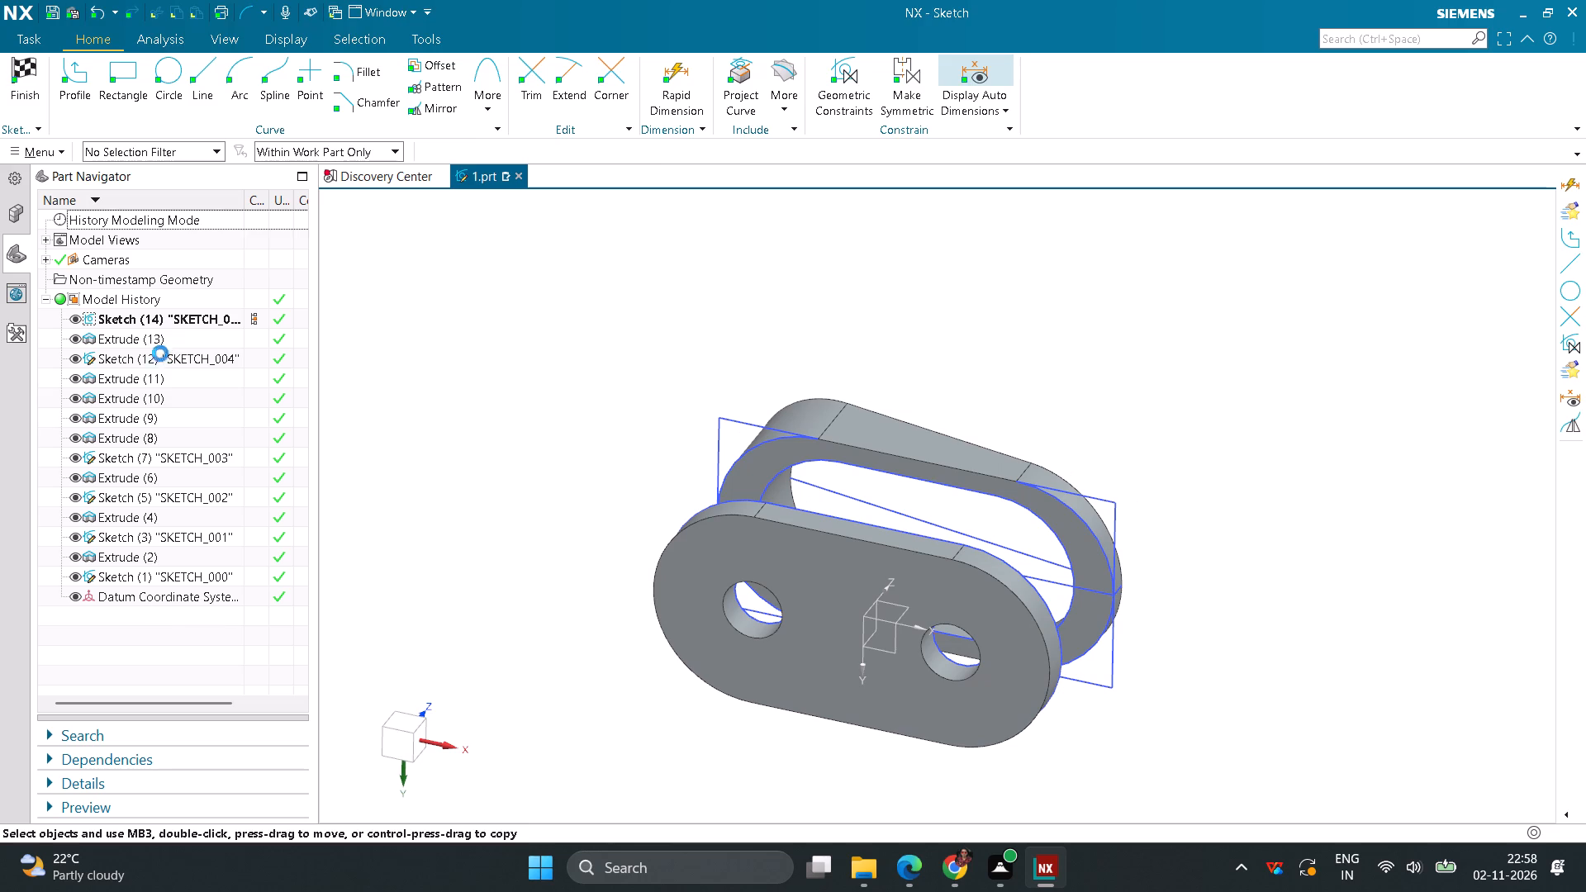
Reopen the inner slot's sketch and set the length of its upper straight side to 100 mm.
double_click(158, 357)
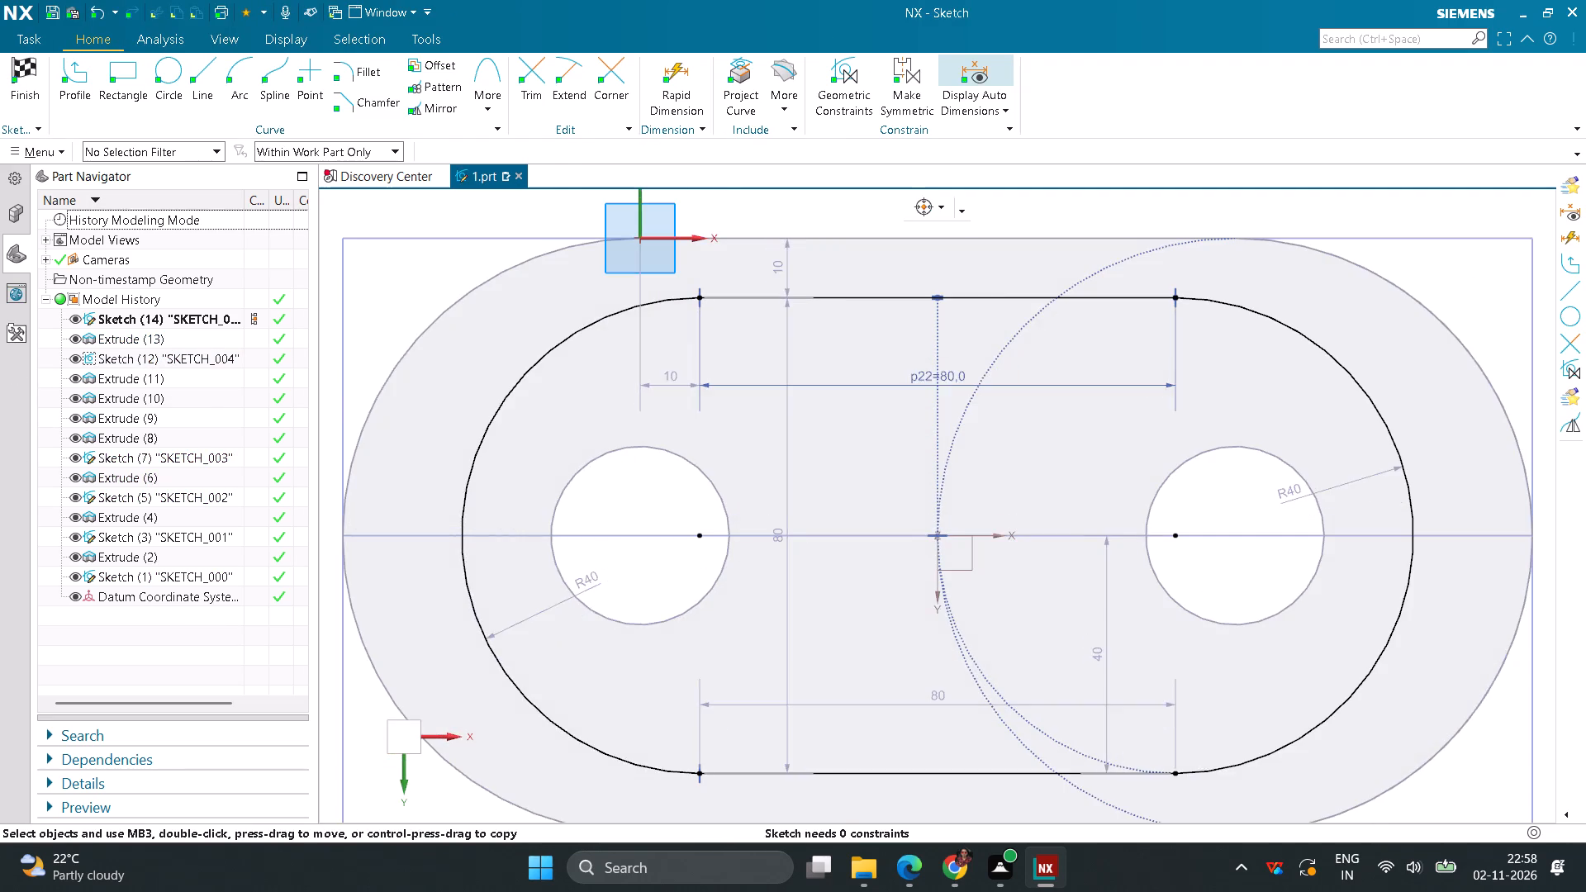
scroll(553, 480, "down", 3)
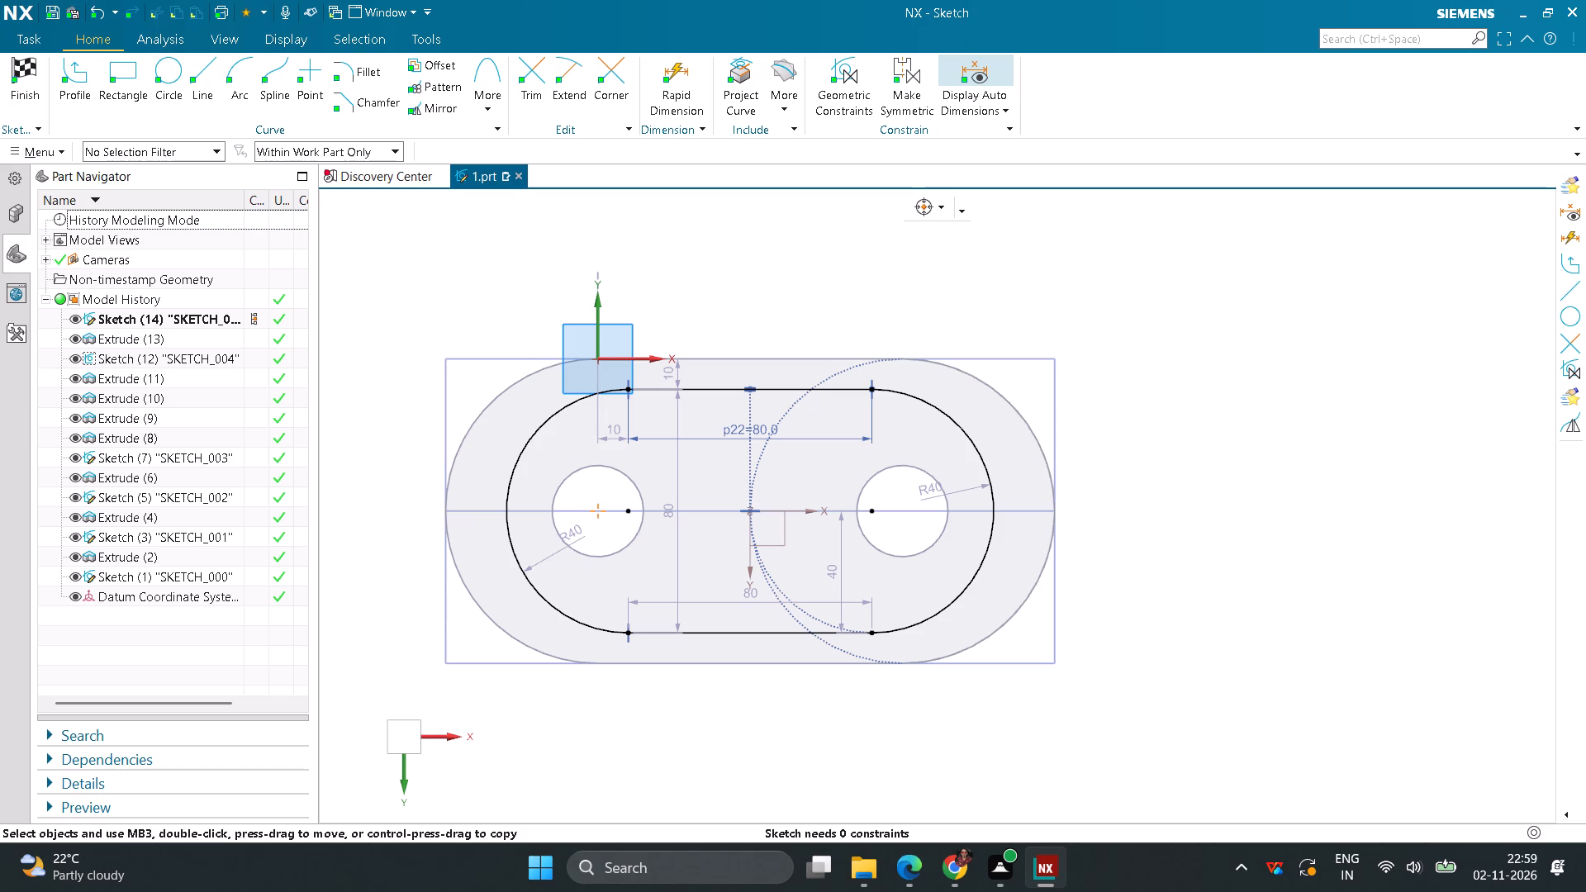
double_click(758, 428)
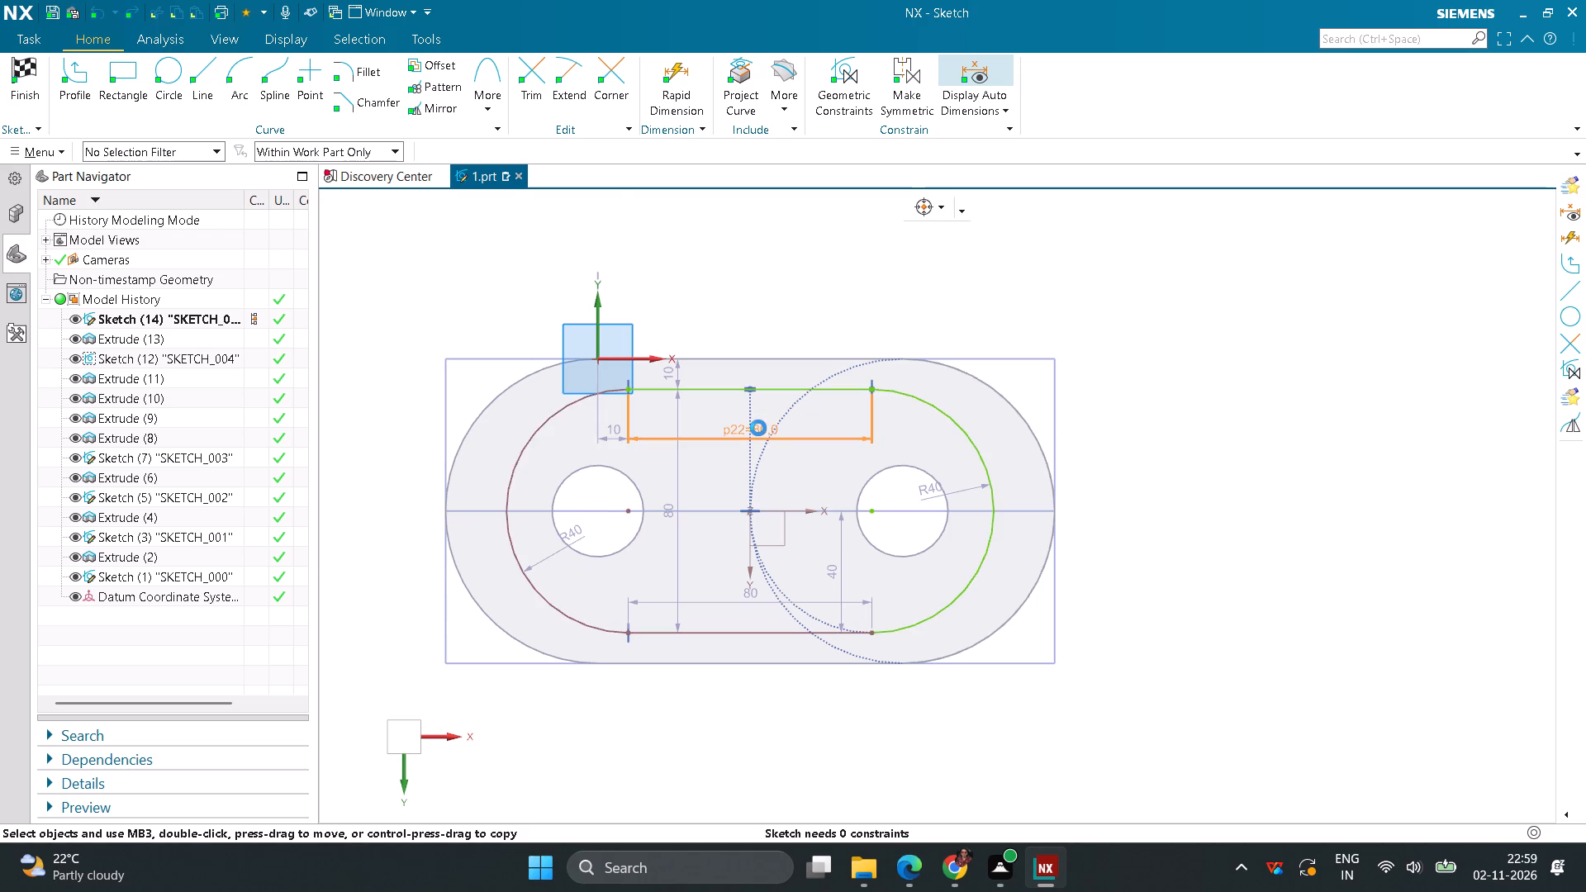
type("100")
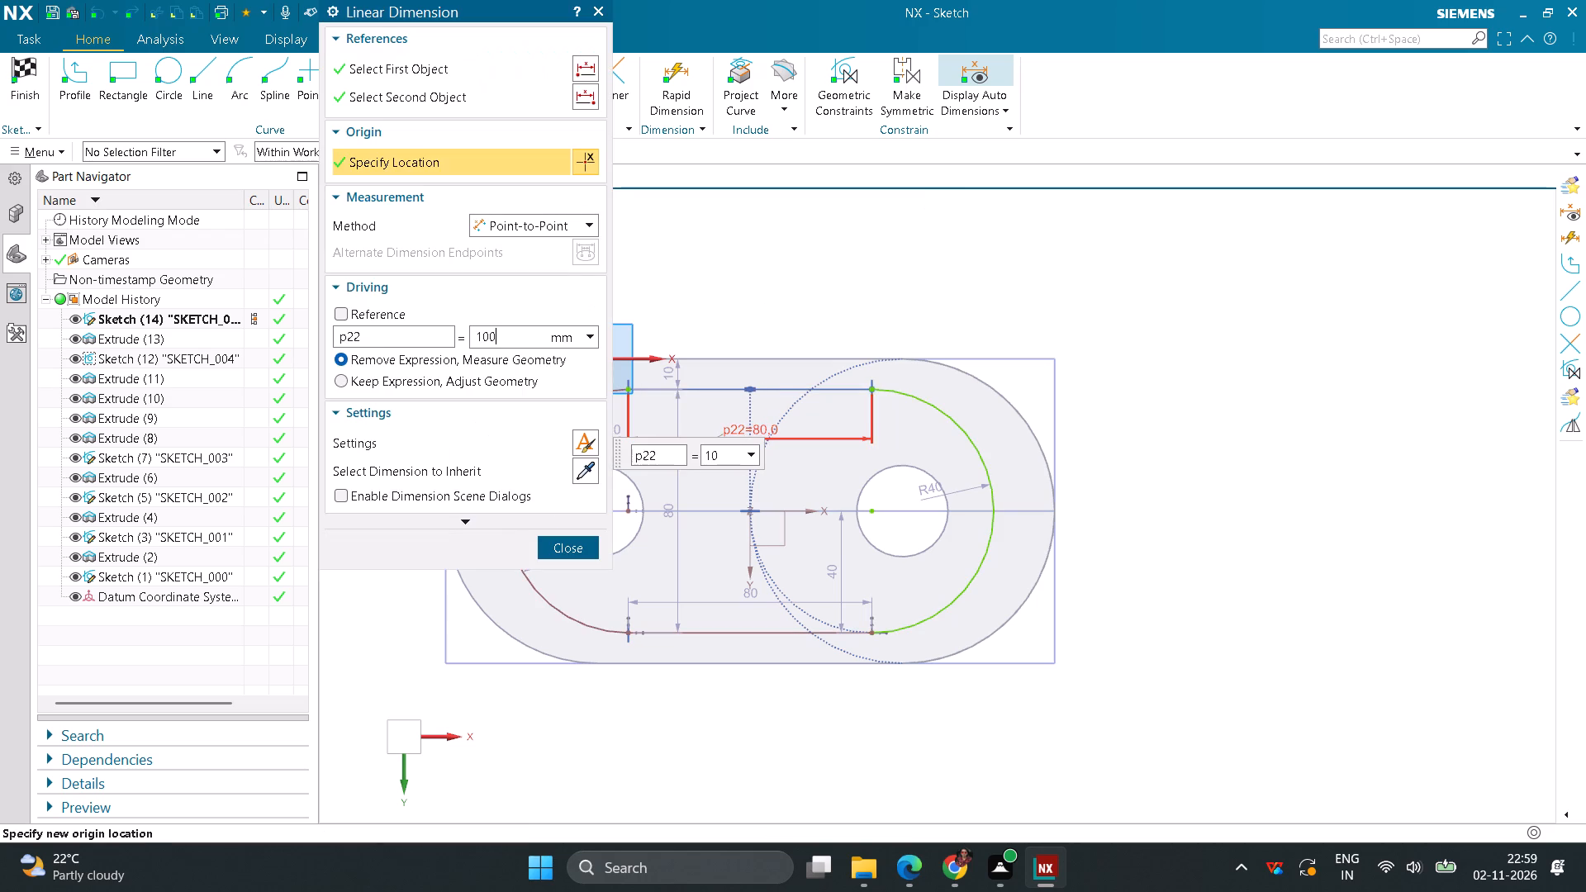
key("Return")
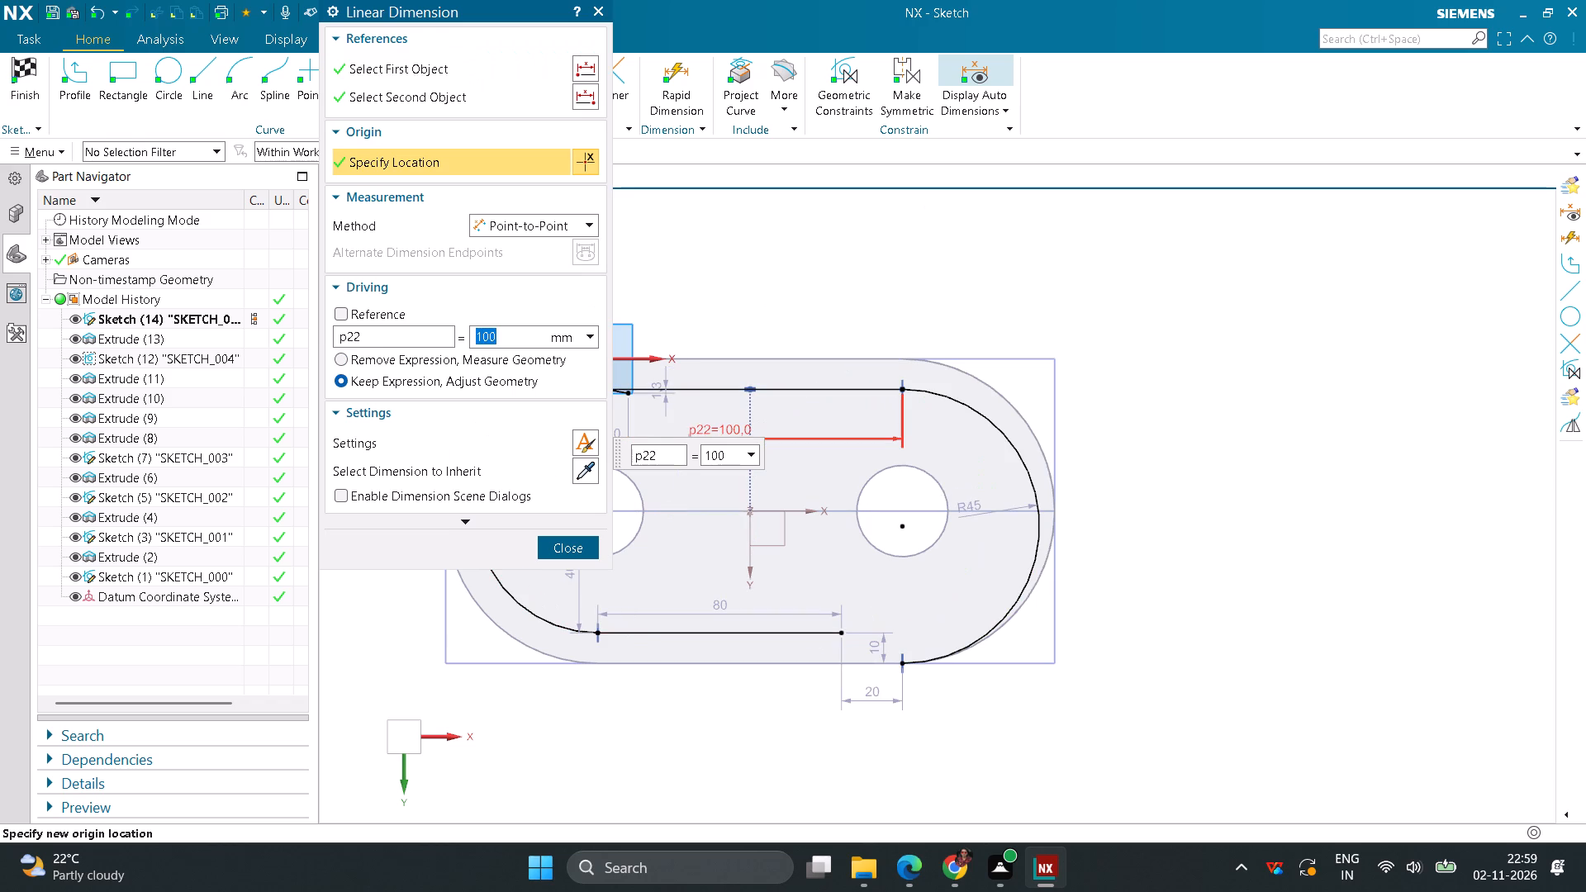
left_click(582, 556)
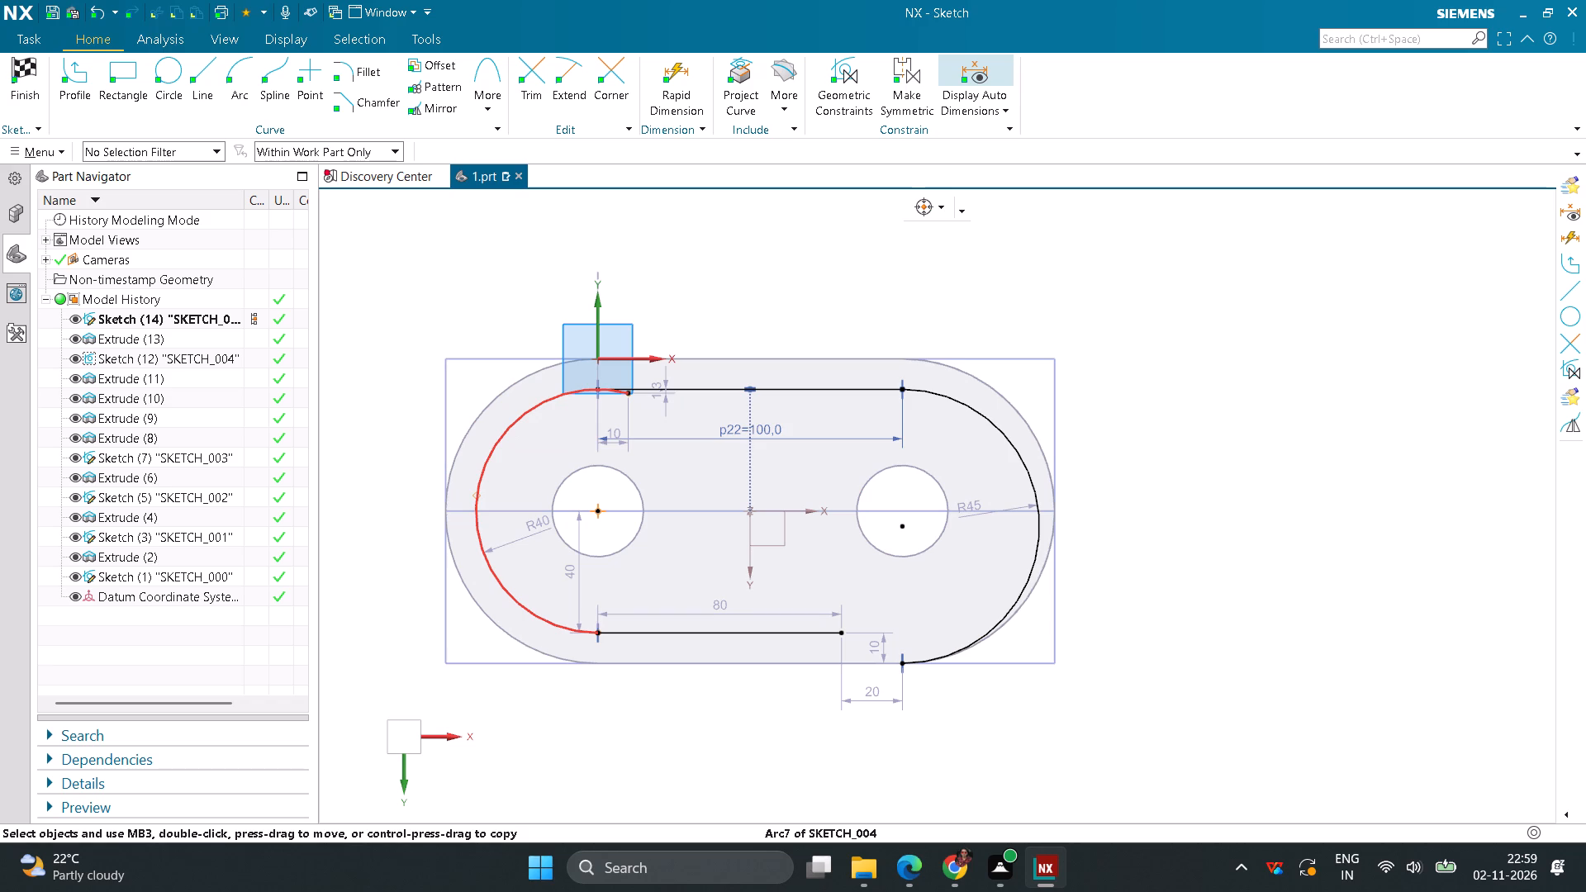
Delete the two end arcs of the inner slot profile.
key("Delete")
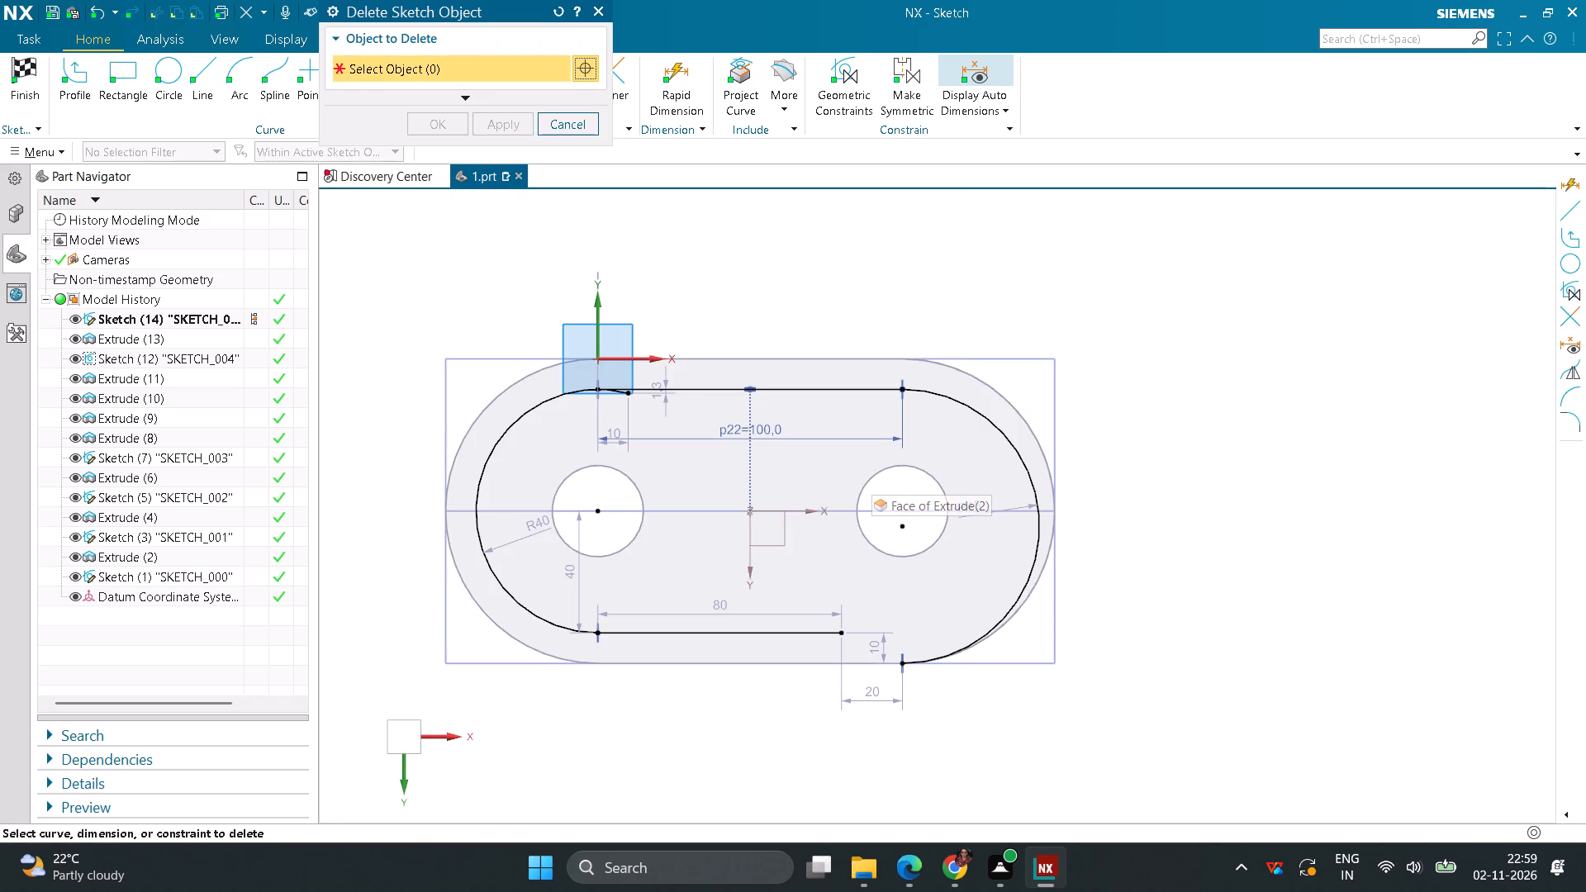
left_click(531, 411)
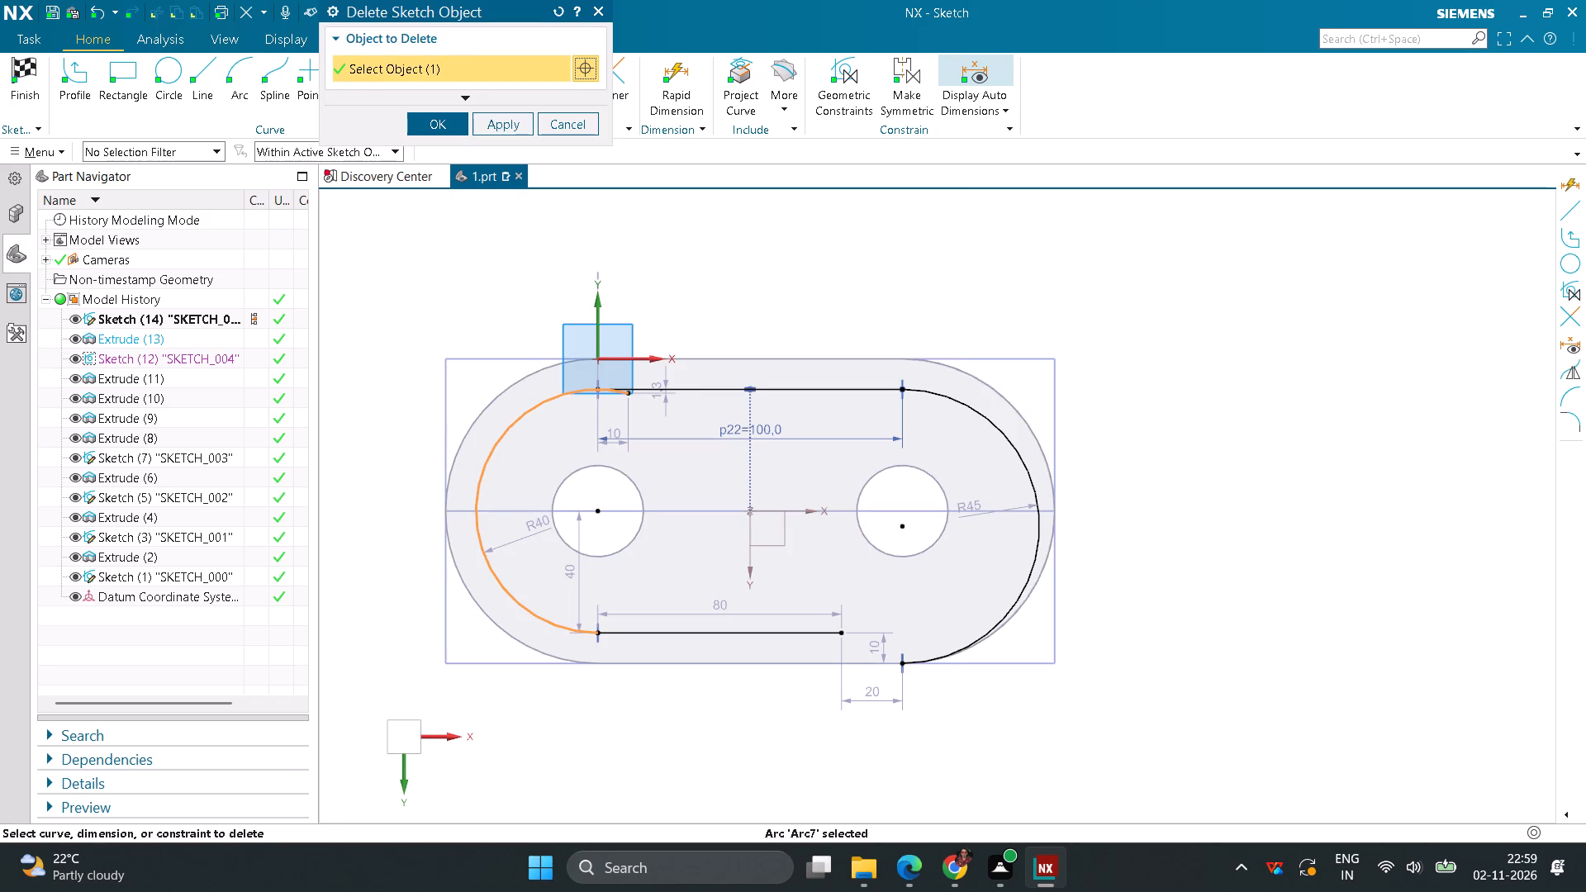
left_click(977, 418)
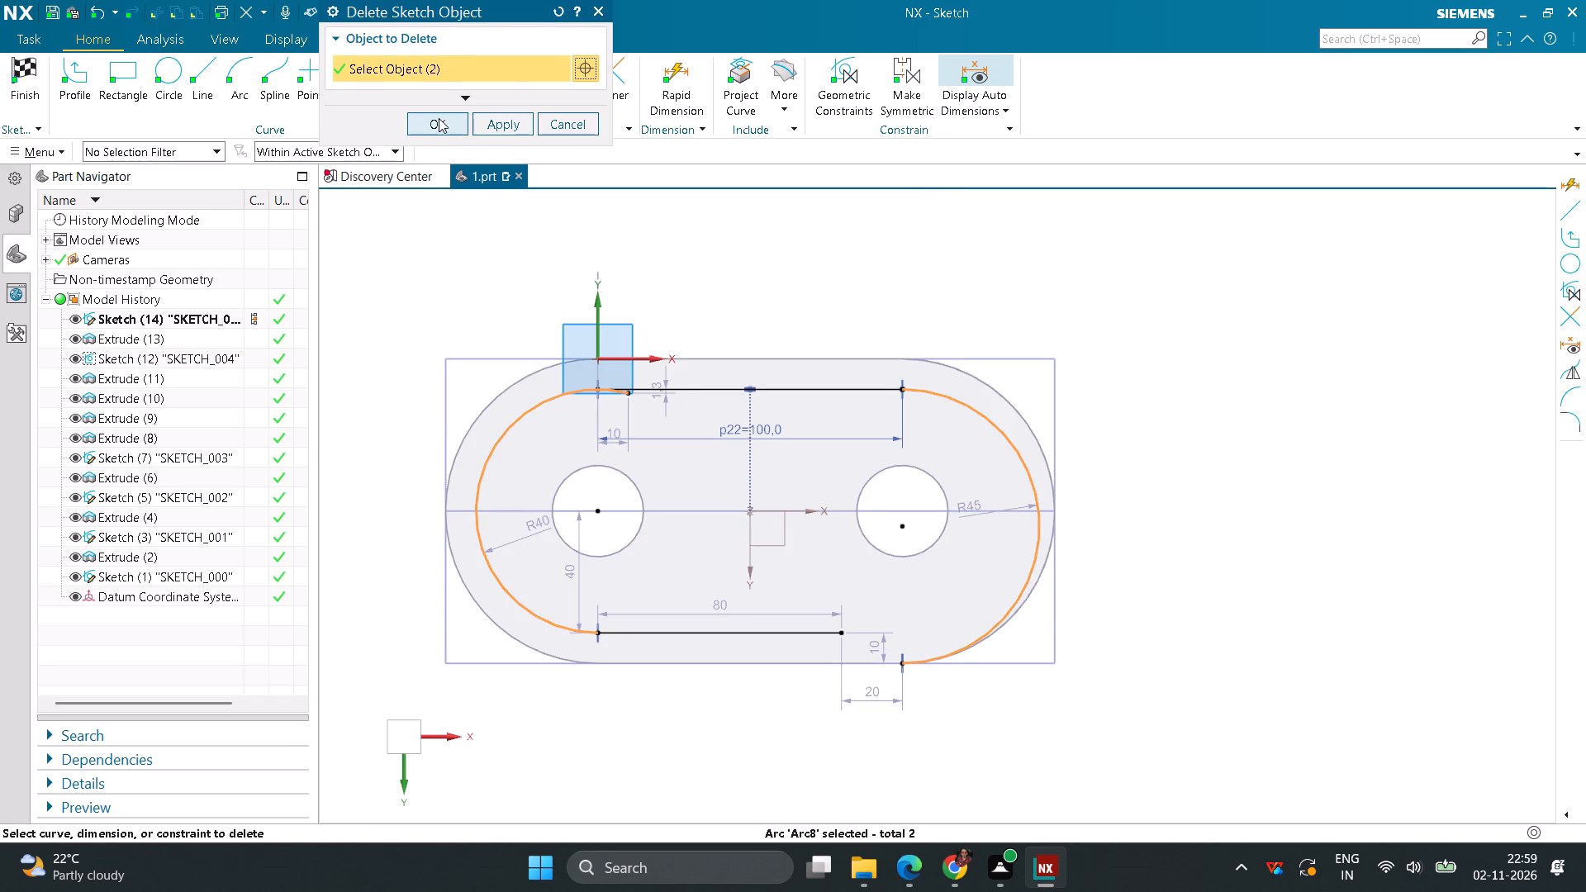
left_click(439, 118)
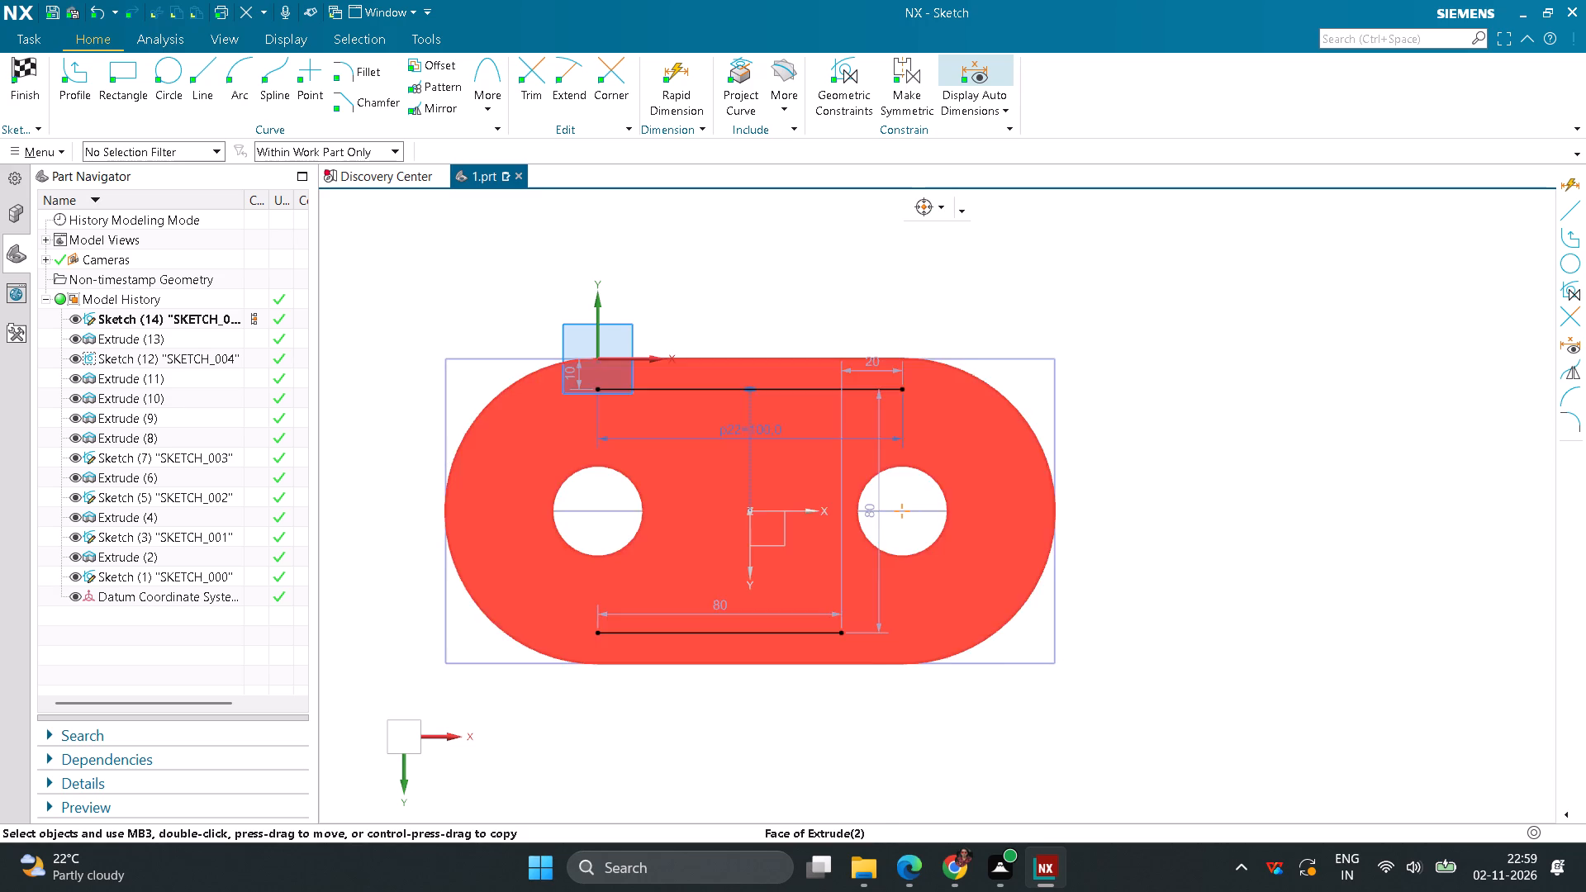
Dimension the inner slot profile's lower straight side to 100 mm.
double_click(720, 604)
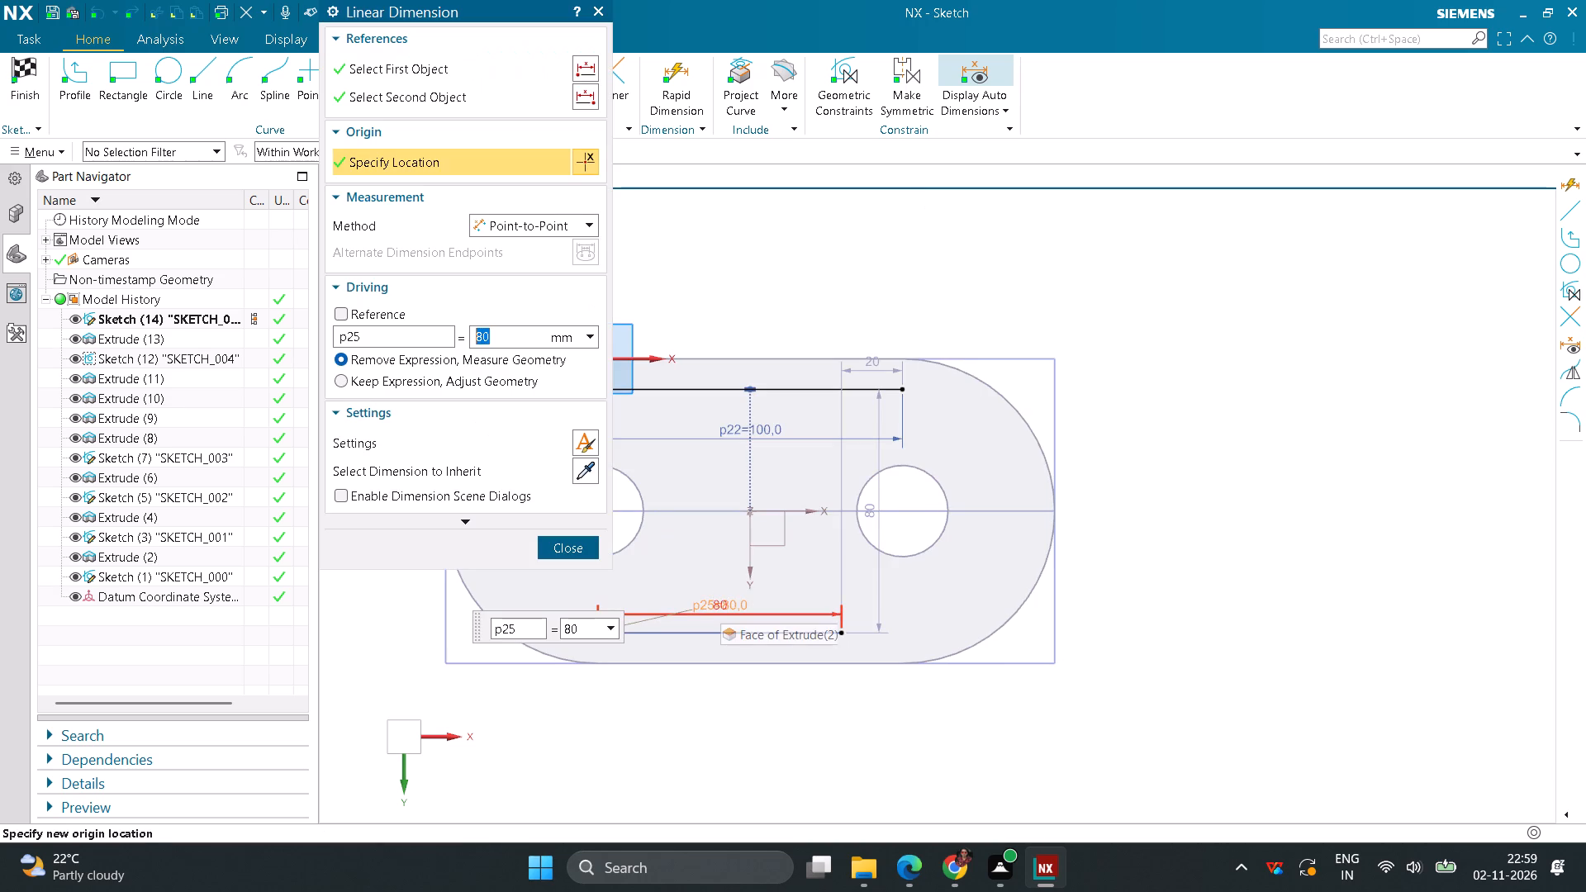
type("100")
key("Return")
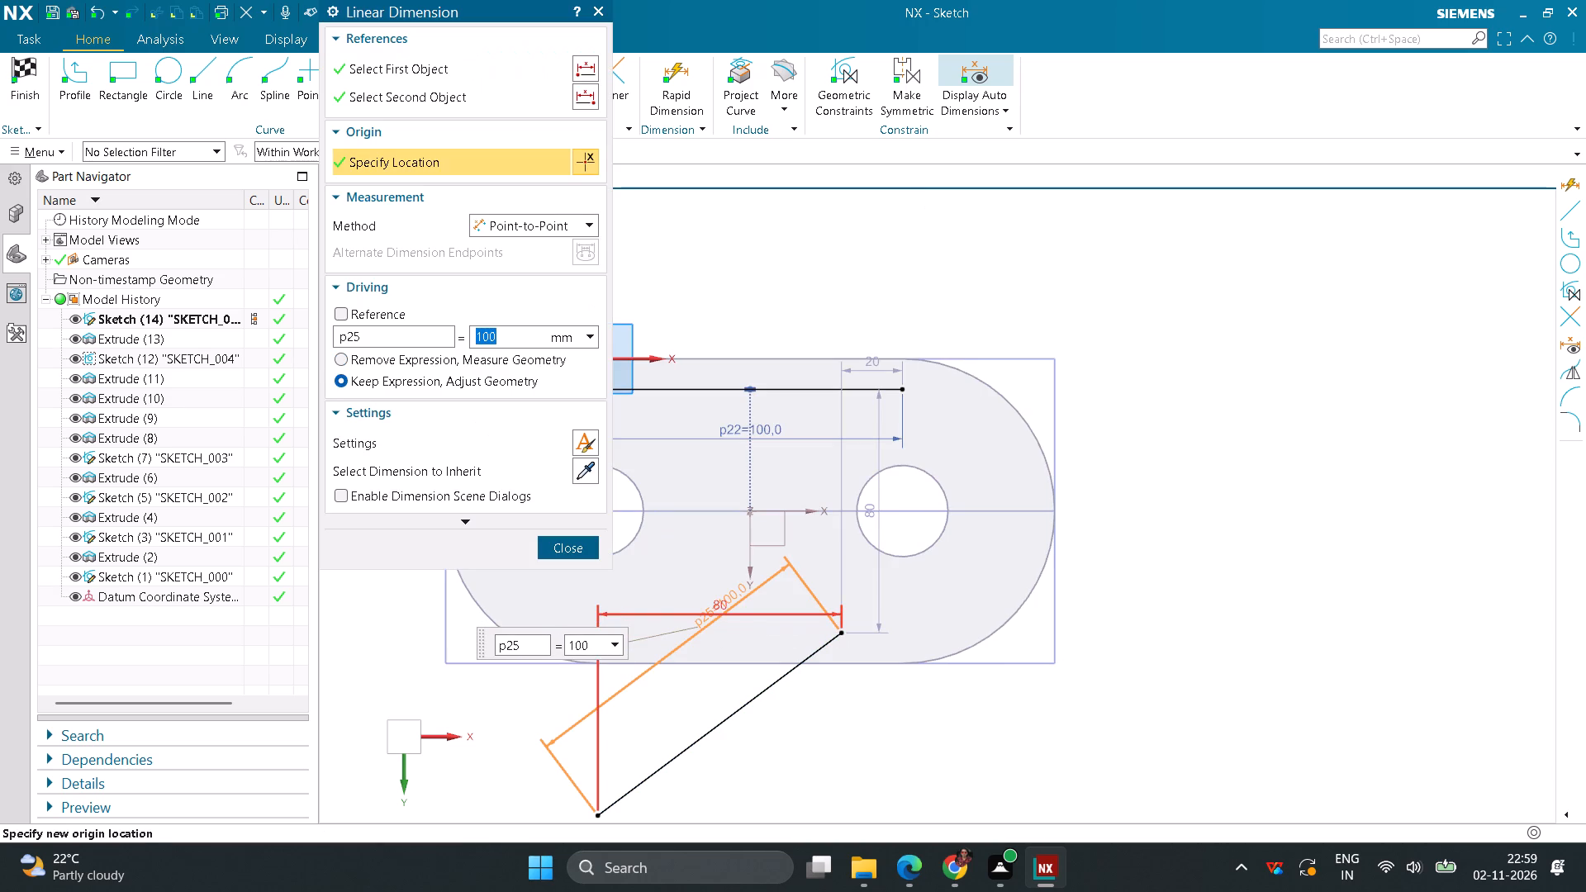
left_click(577, 551)
Delete the slanted lower line of the inner slot profile.
left_click(748, 700)
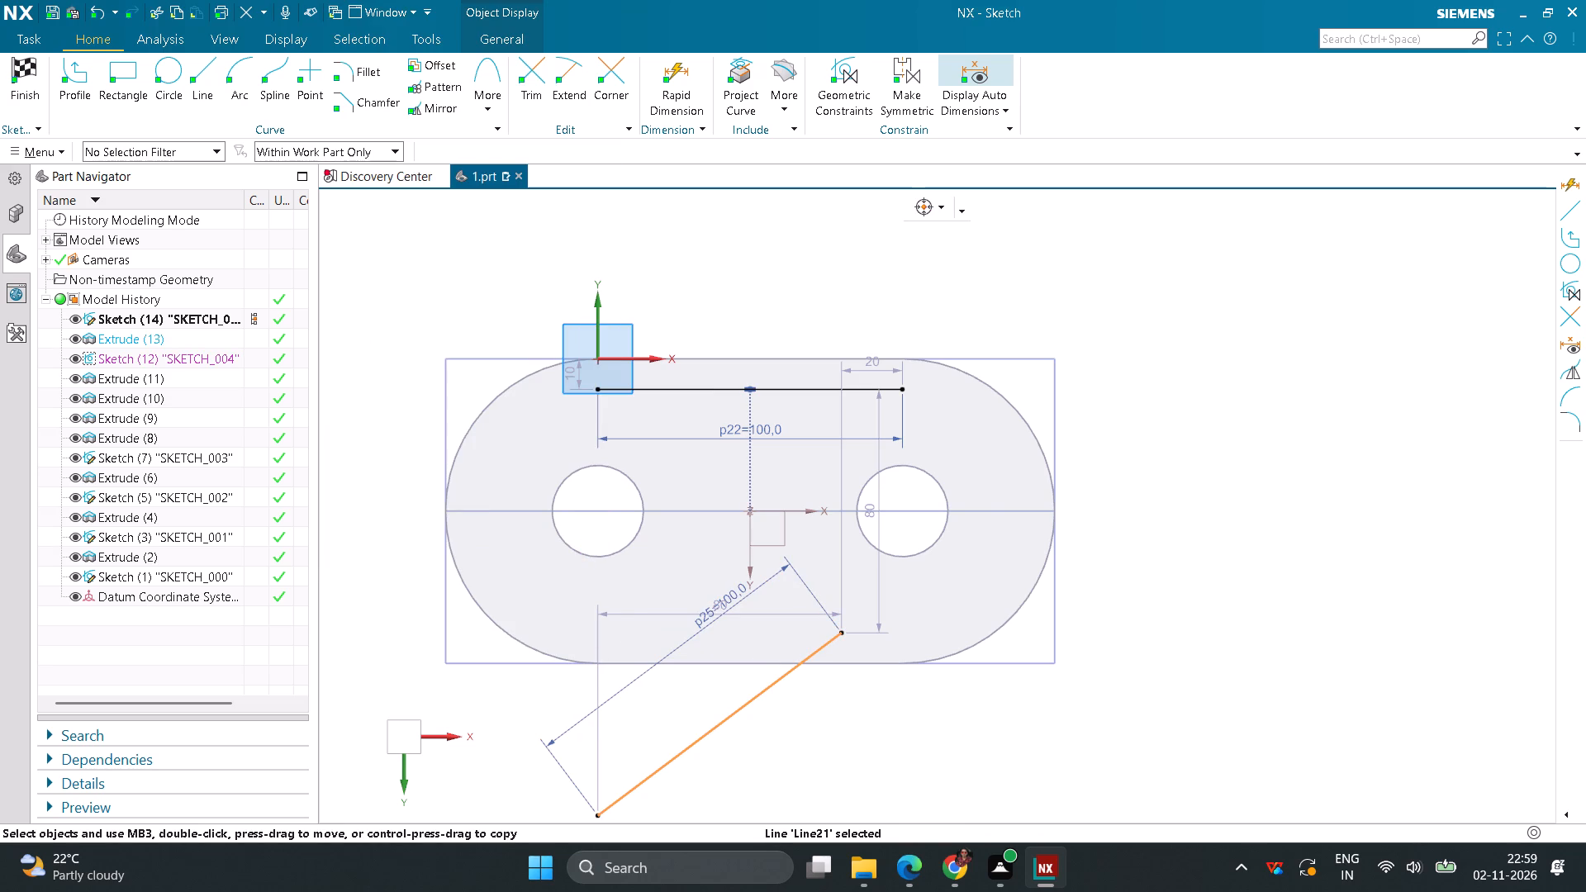
key("Delete")
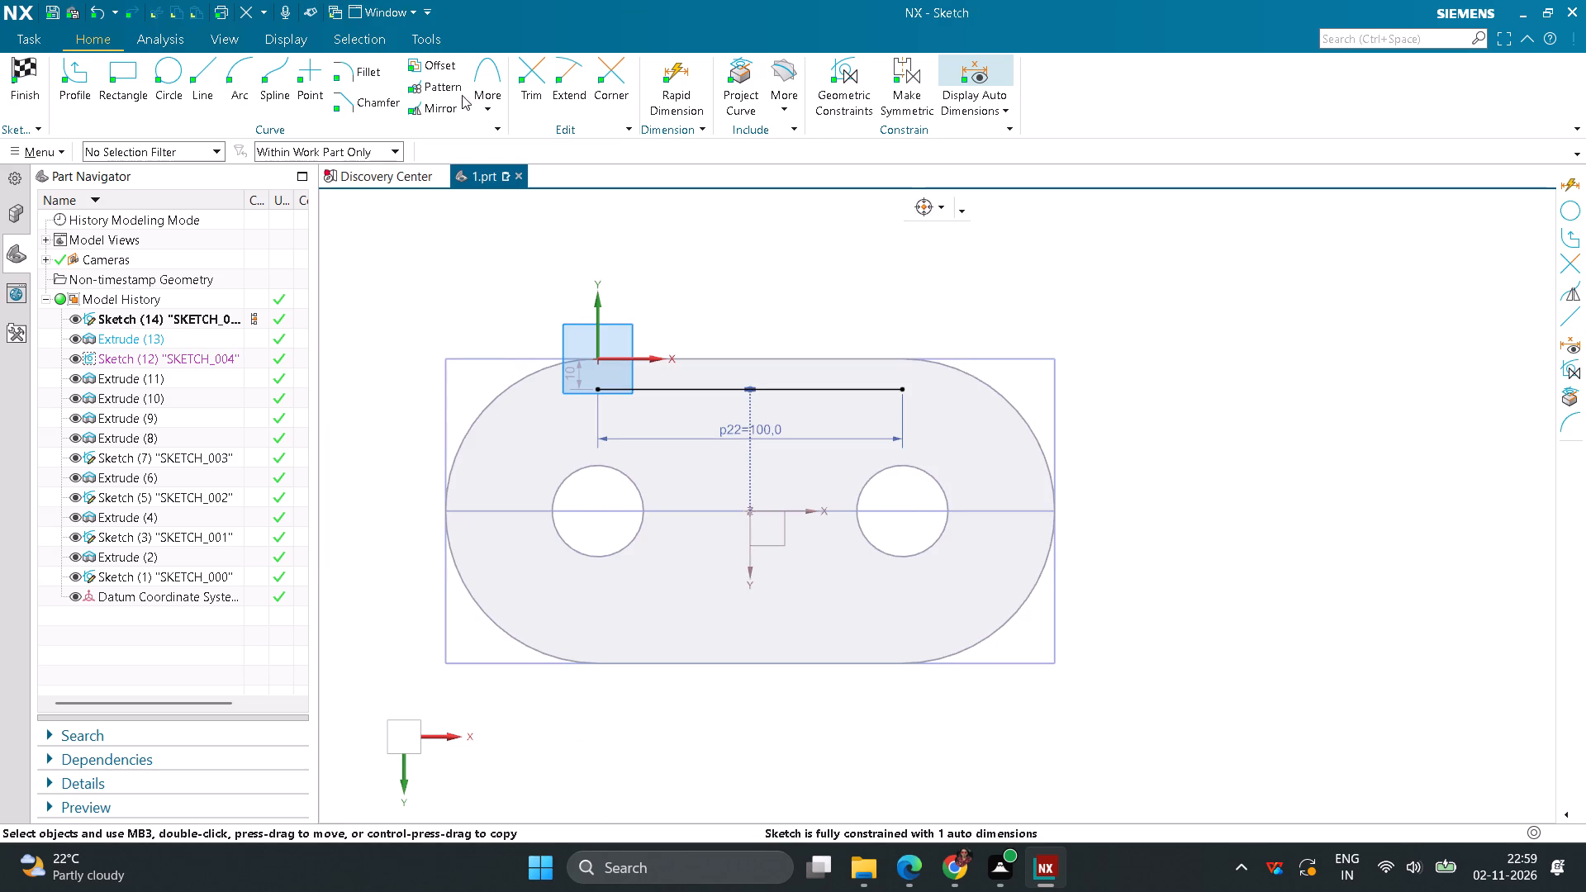
Mirror the inner slot's upper straight line about the datum X axis to make the lower side.
left_click(444, 111)
left_click(658, 390)
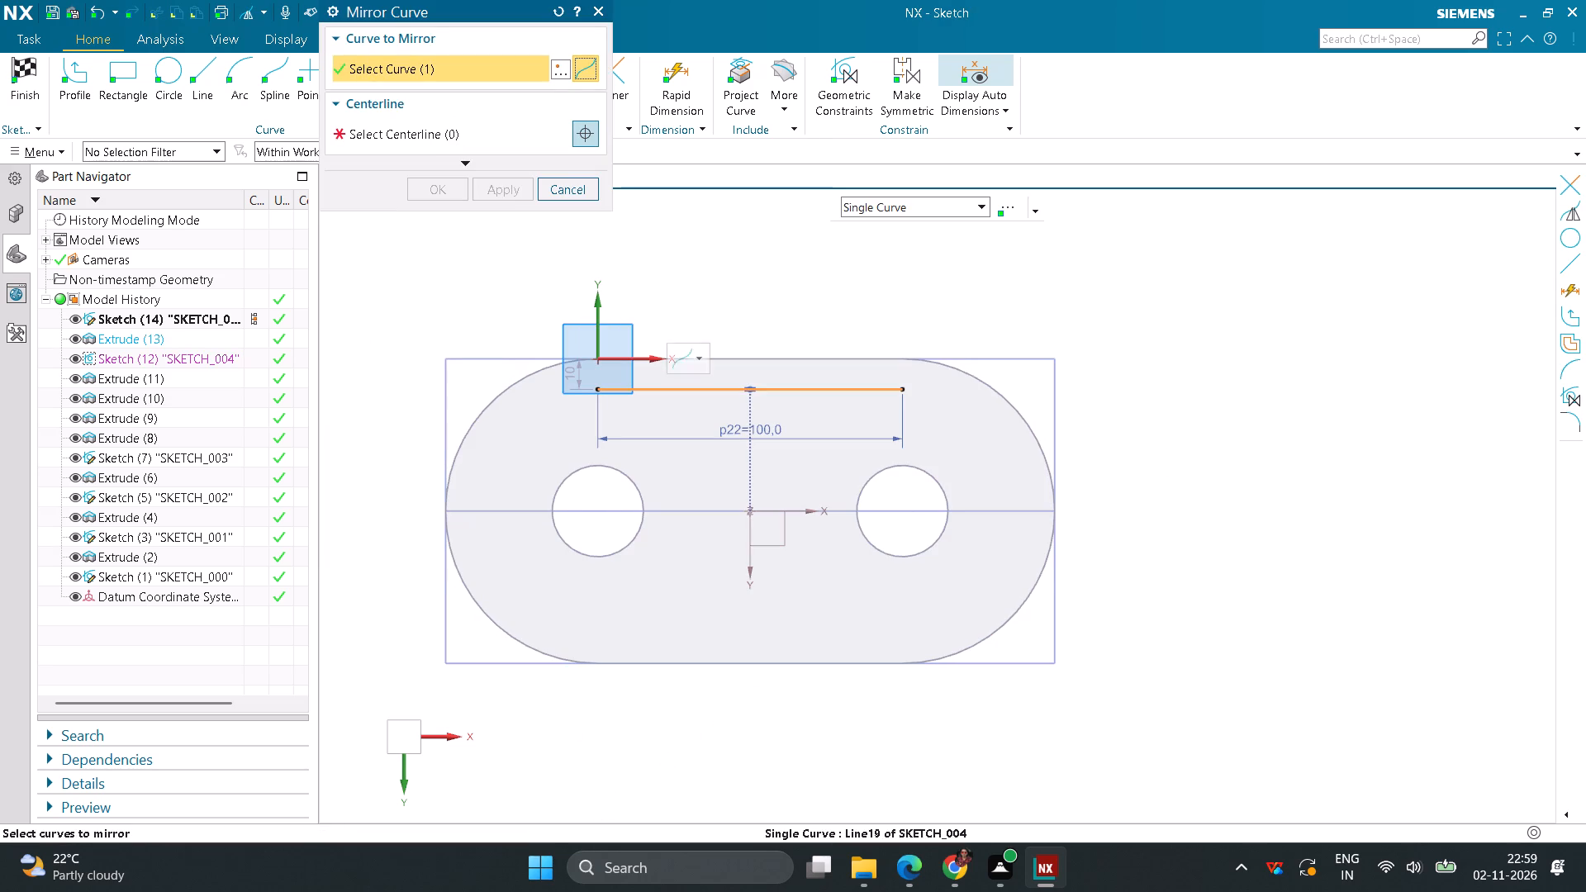
left_click(438, 145)
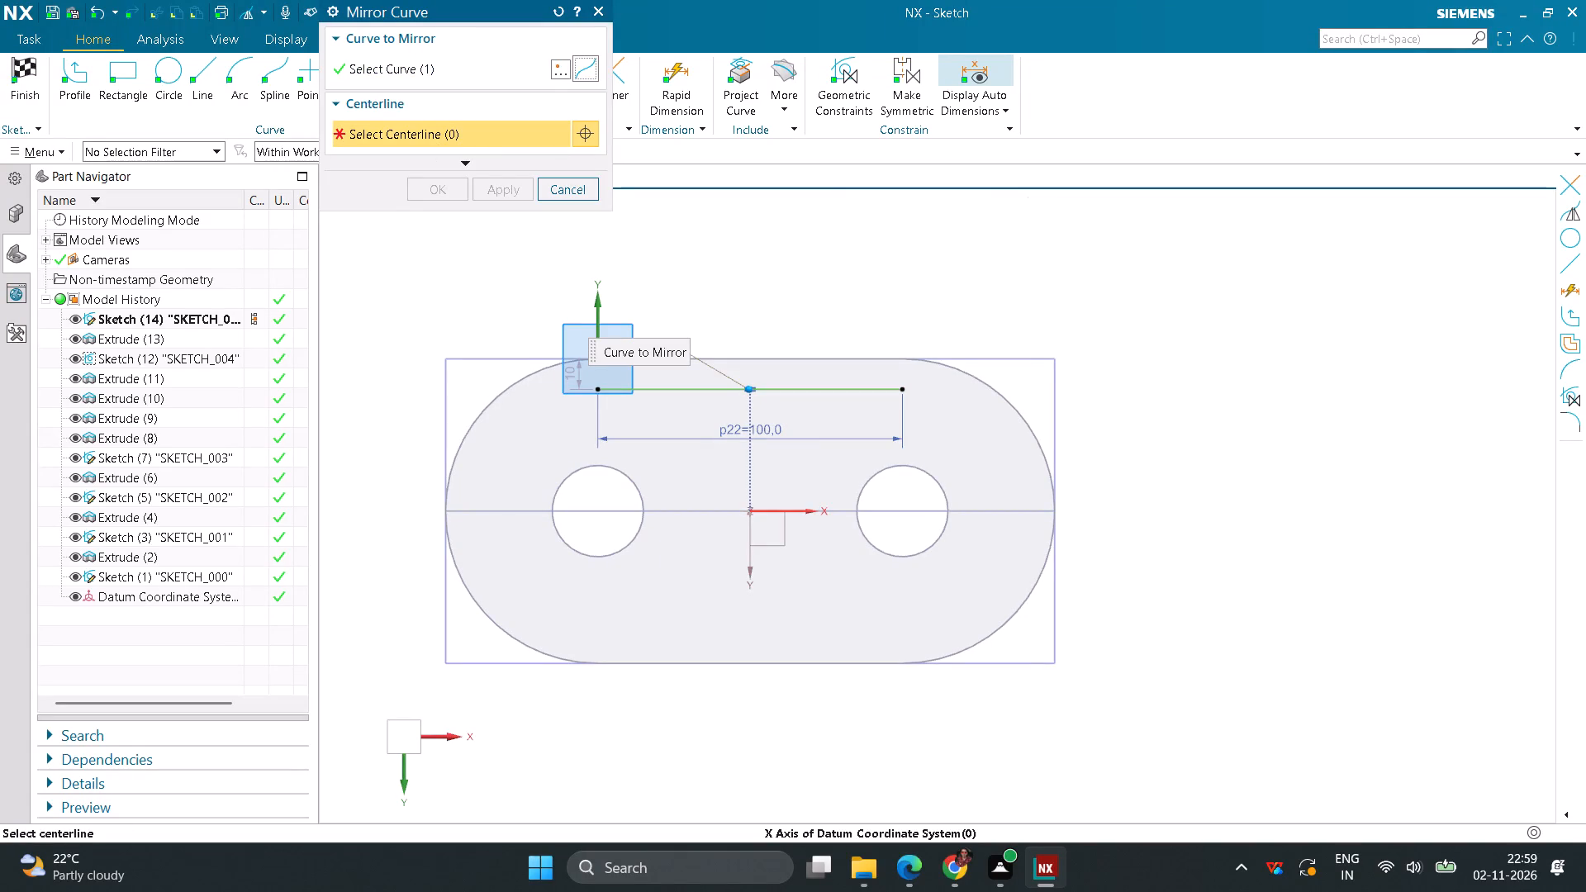
left_click(789, 516)
left_click(446, 197)
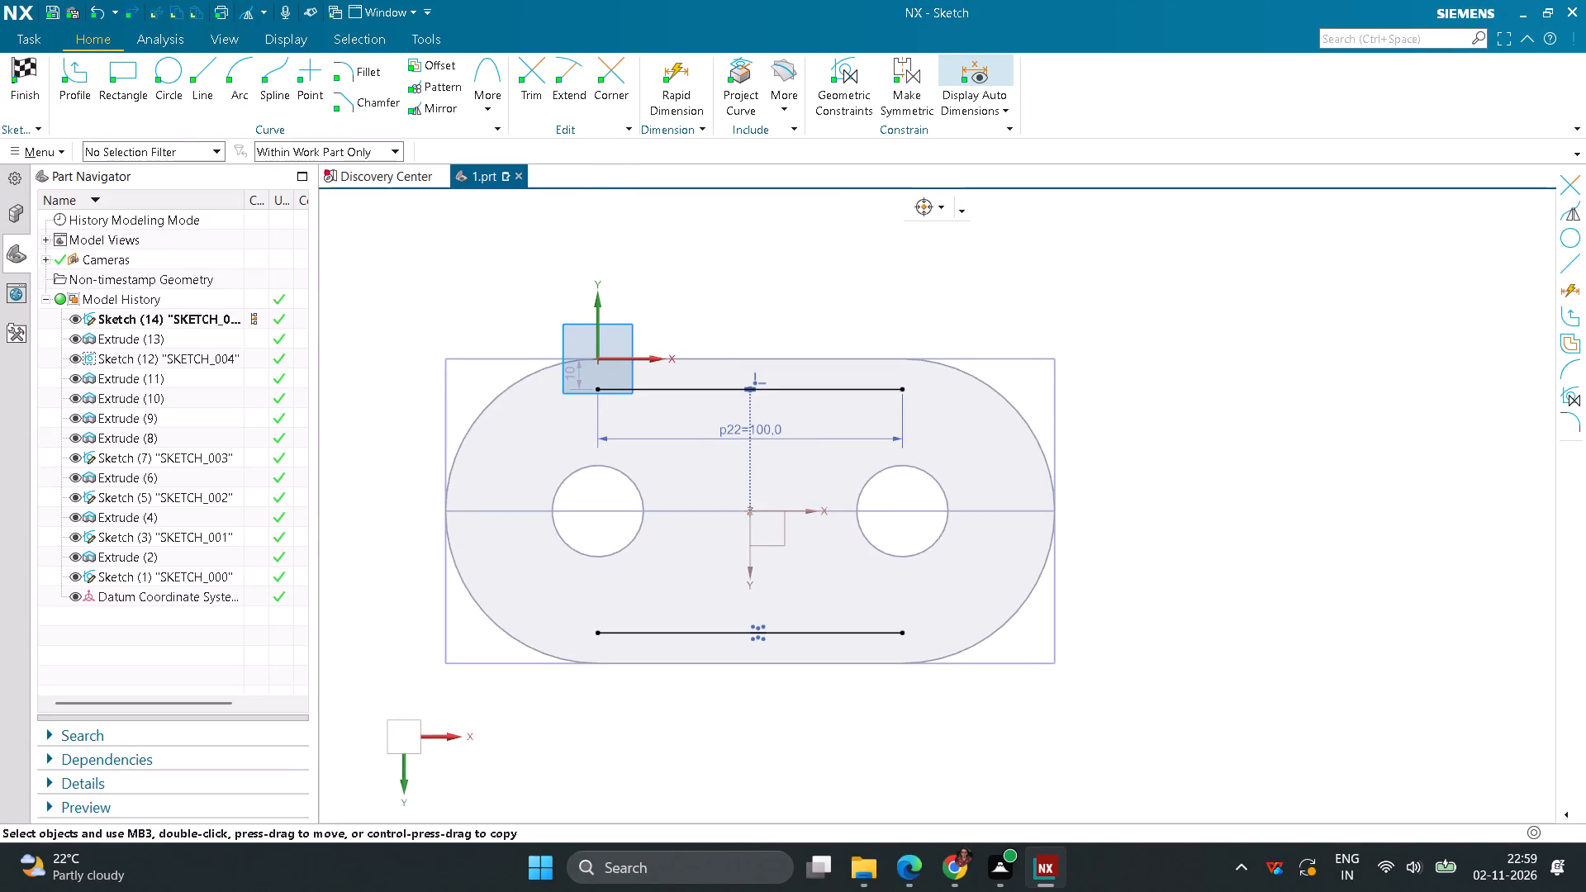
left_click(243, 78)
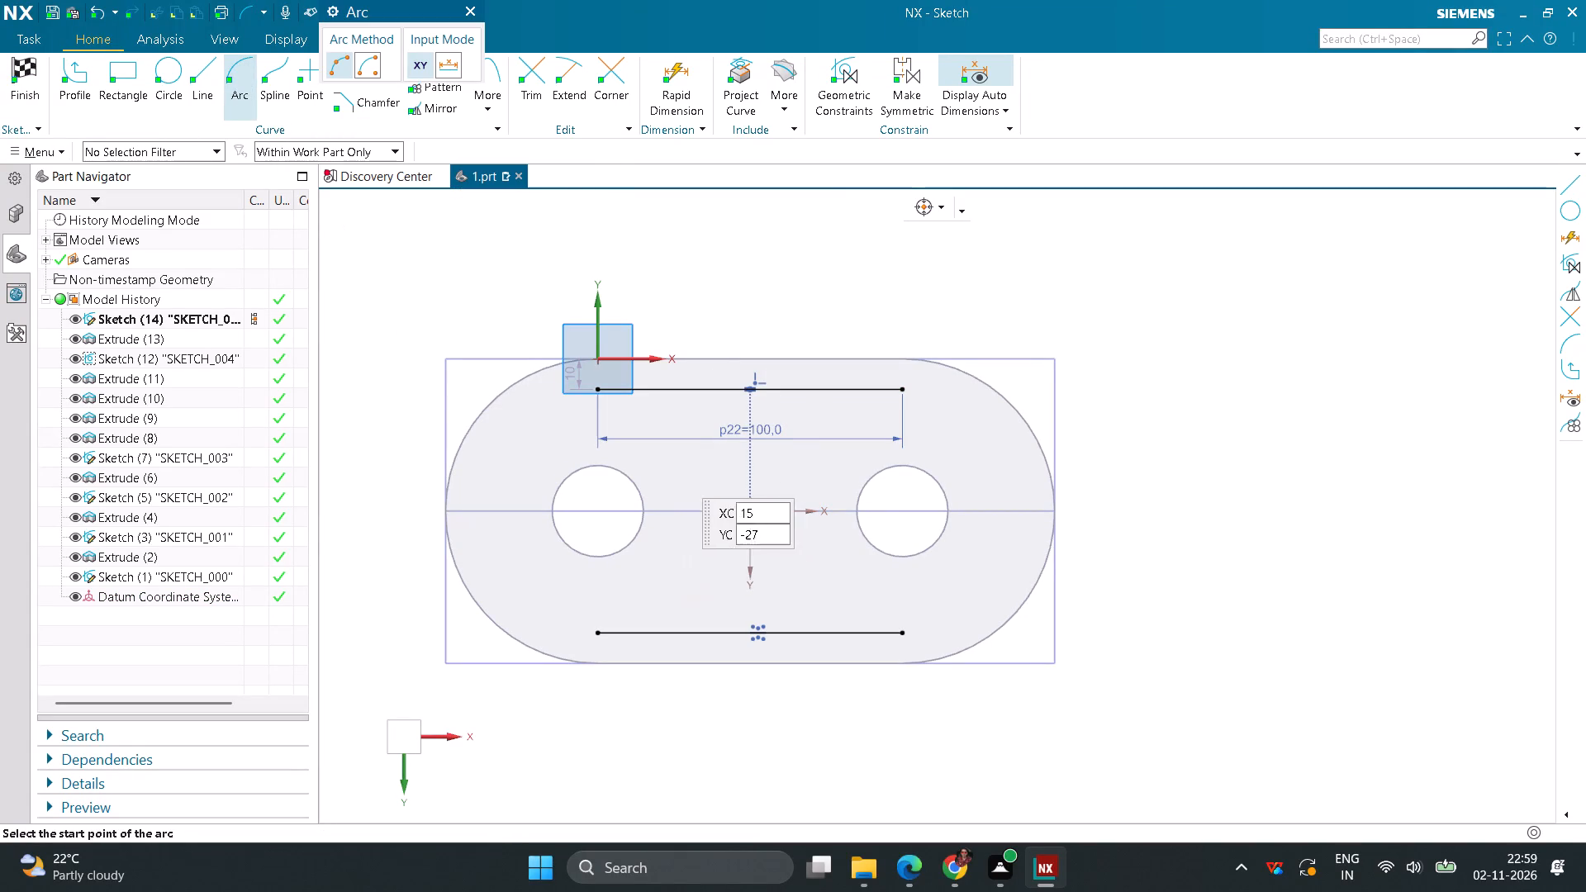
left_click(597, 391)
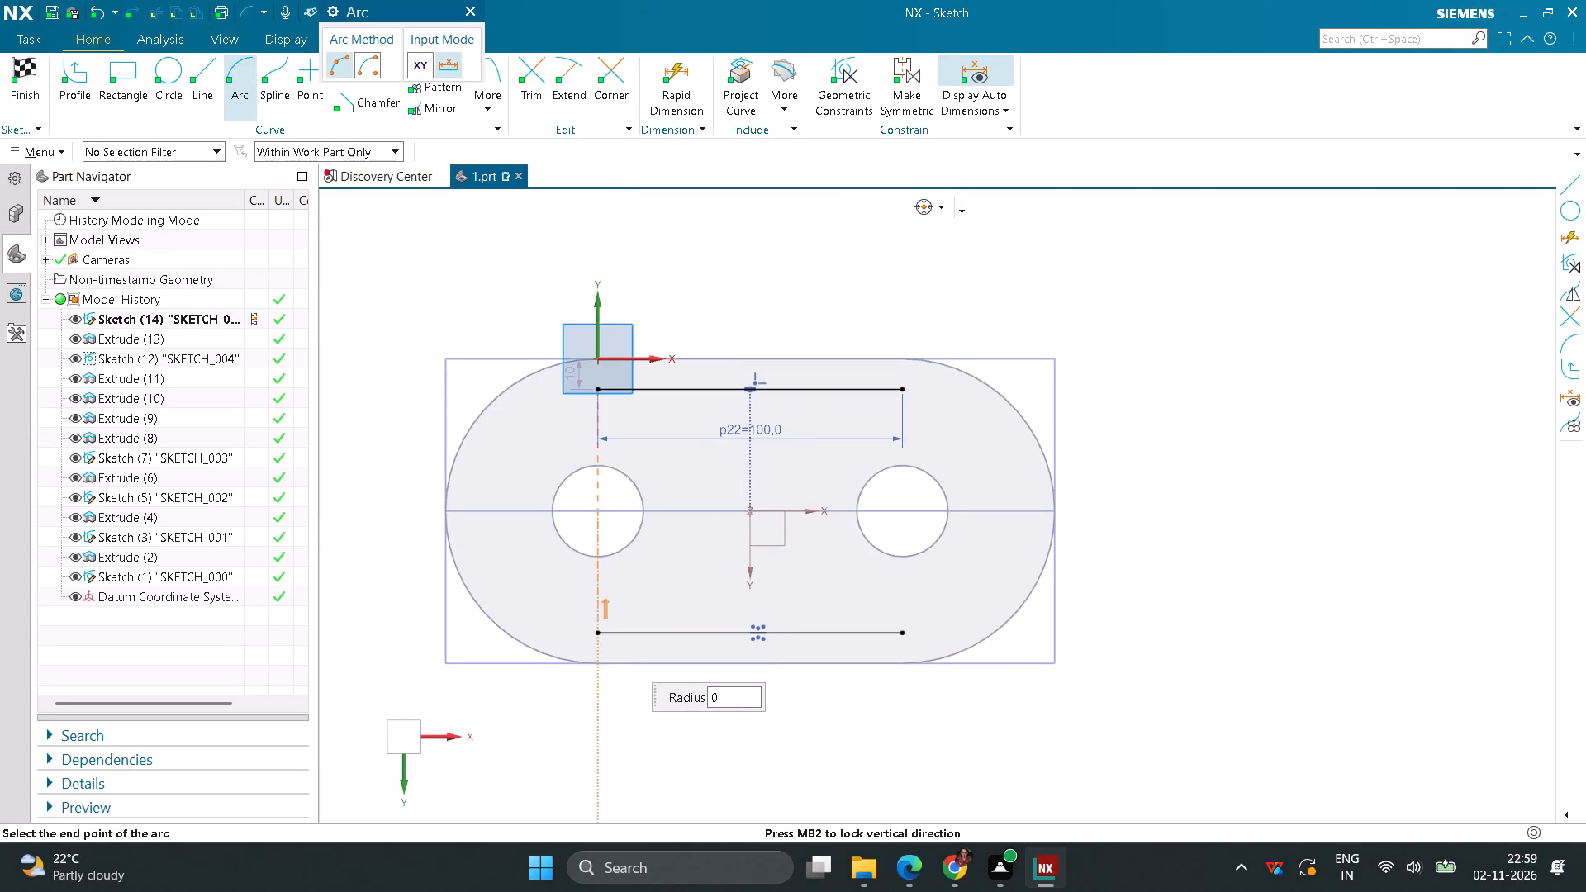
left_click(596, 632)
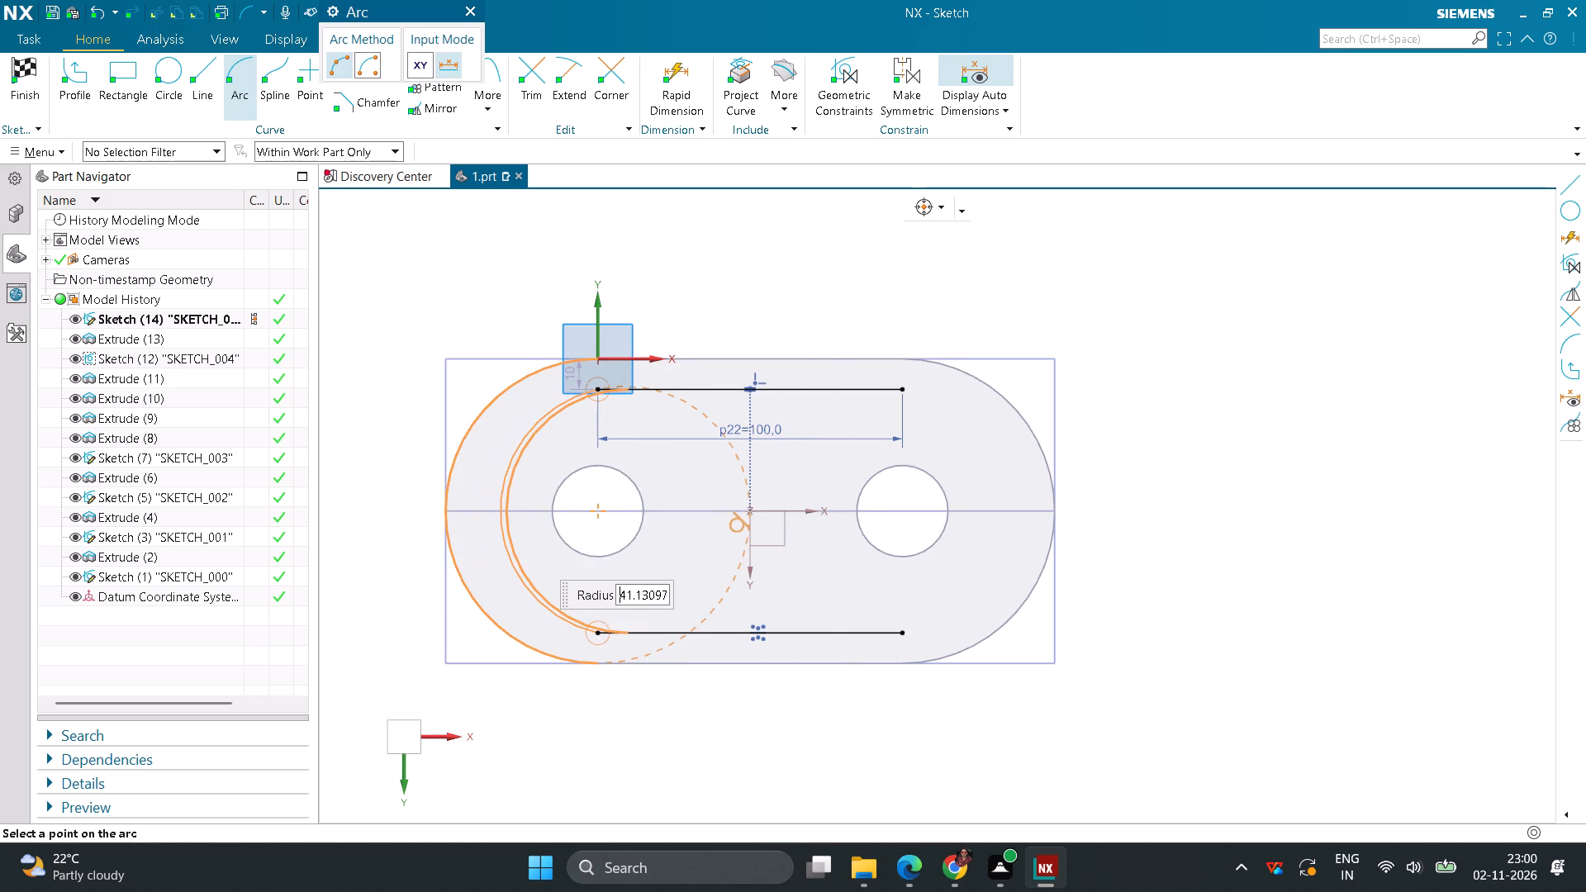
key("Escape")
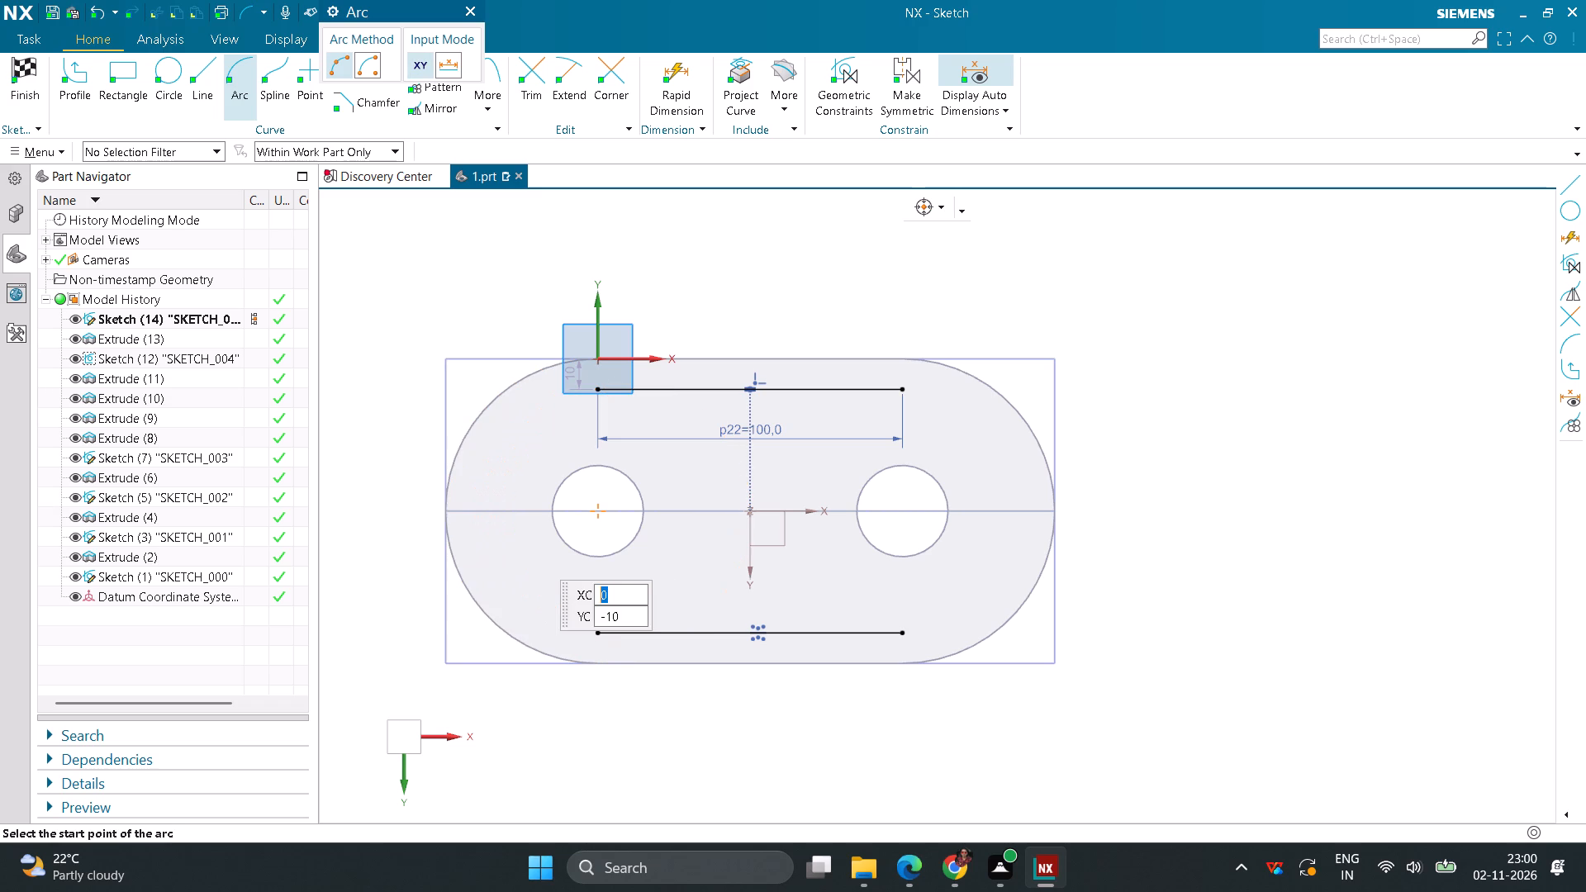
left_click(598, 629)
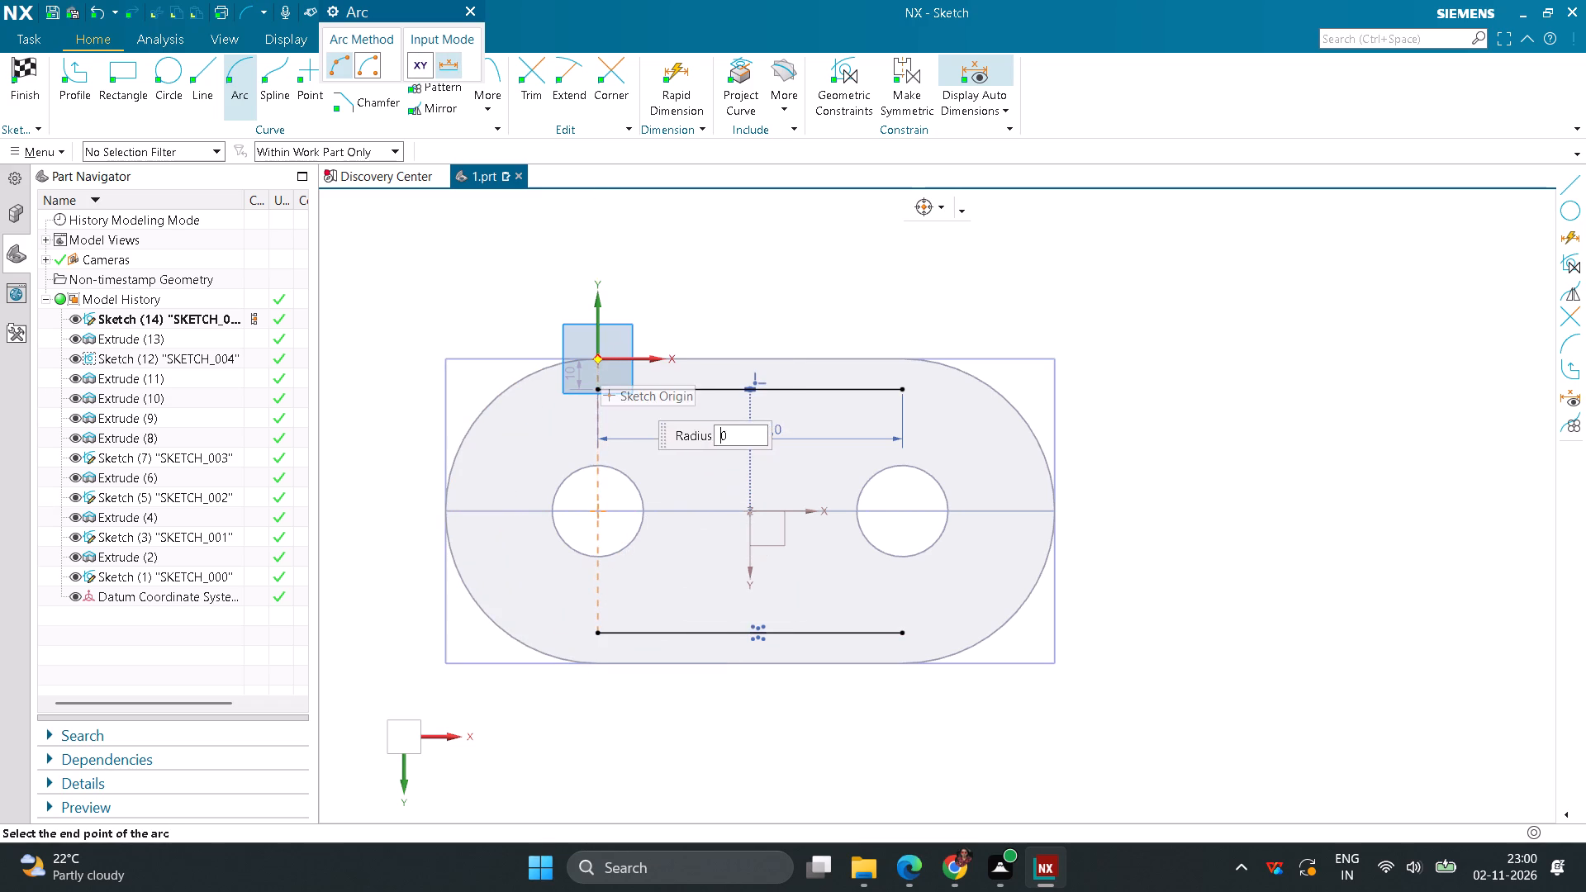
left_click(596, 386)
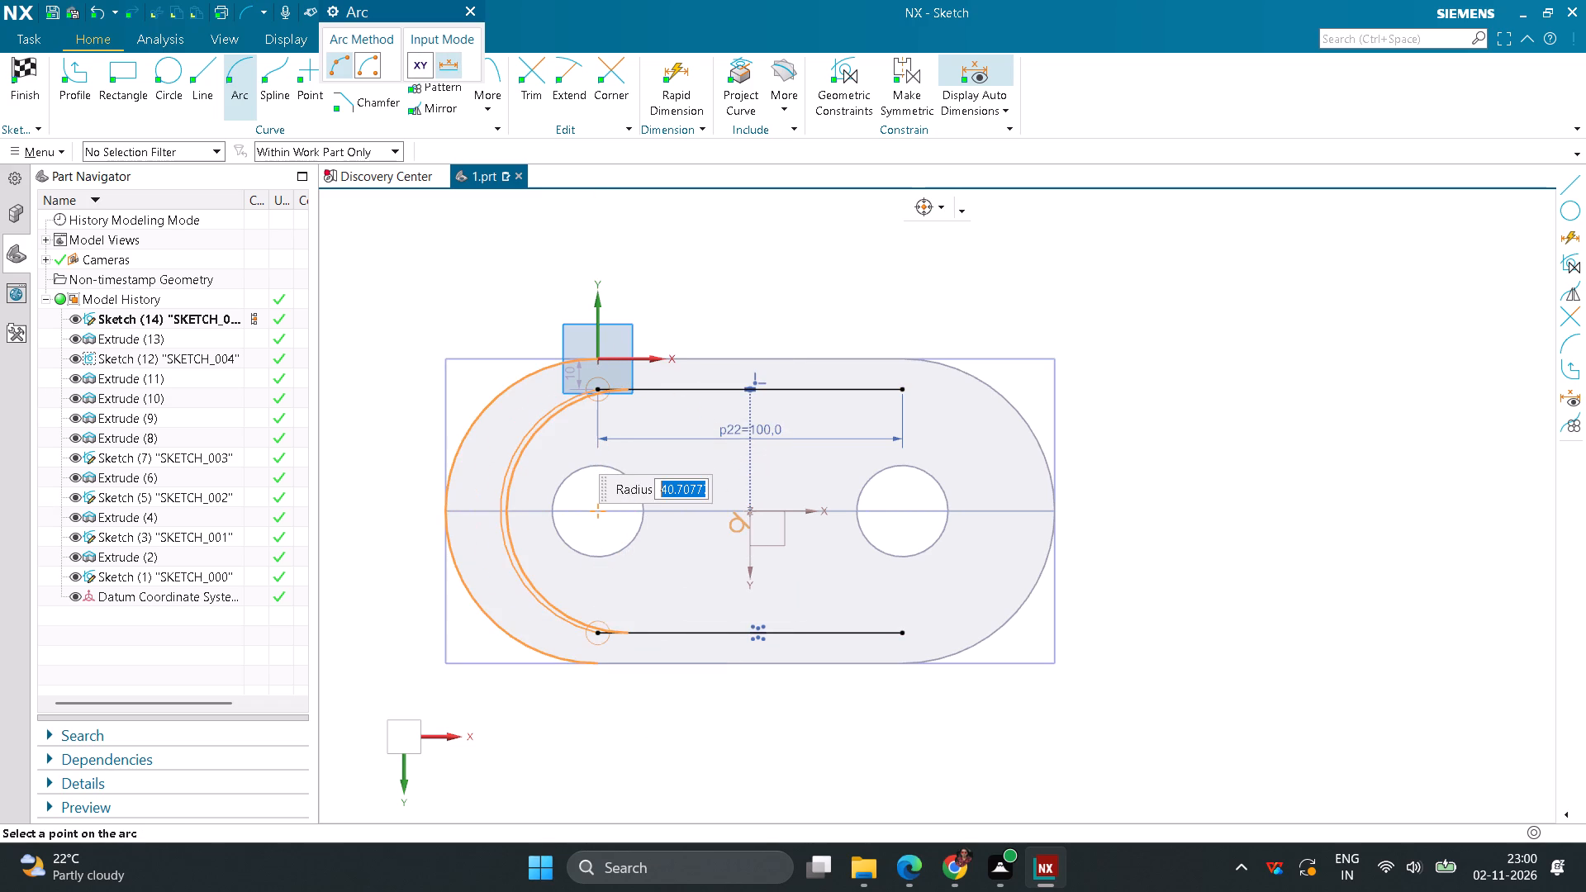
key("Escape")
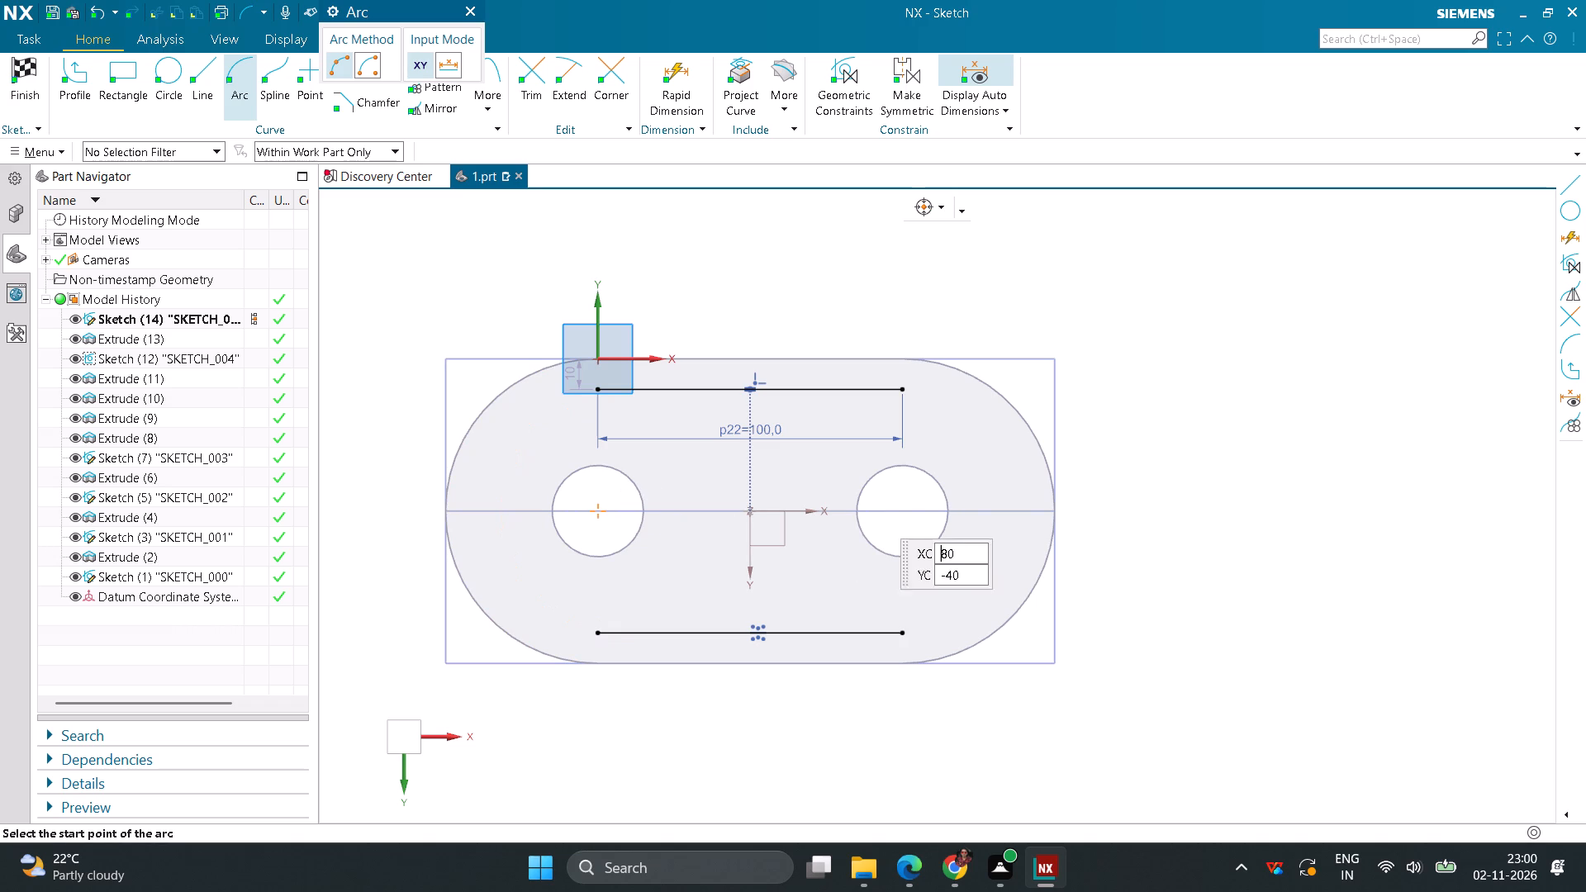
Draw an end arc of about 41.7 mm radius joining the -X ends of the inner slot's two straight lines.
scroll(1004, 439, "down", 6)
scroll(763, 432, "up", 2)
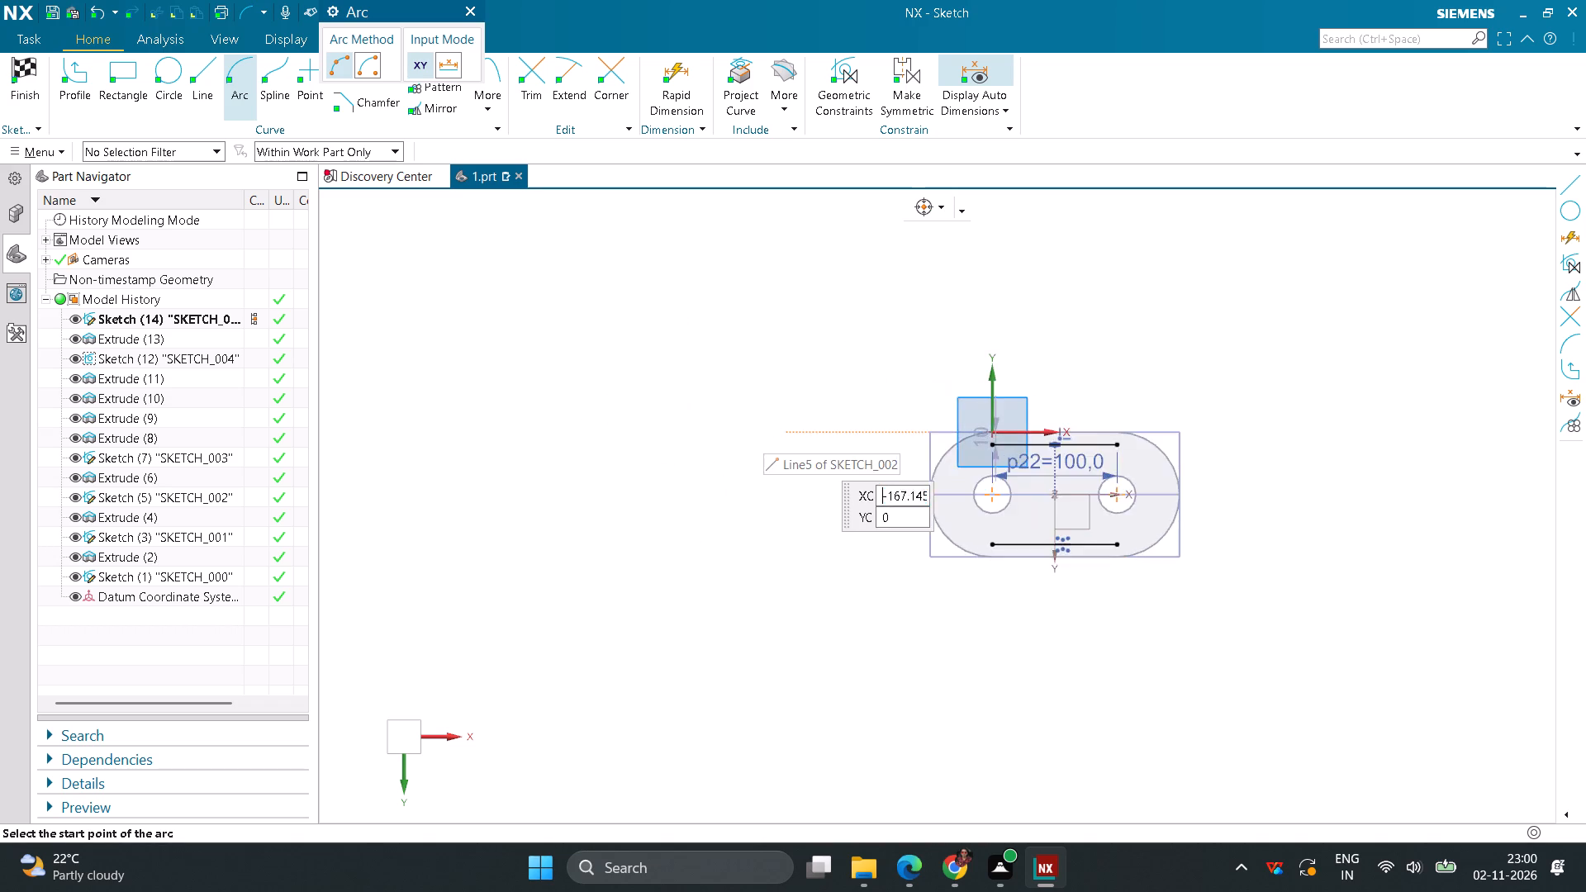
scroll(784, 423, "up", 2)
middle_click_drag(882, 462, 516, 379)
right_click_drag(869, 468, 516, 379)
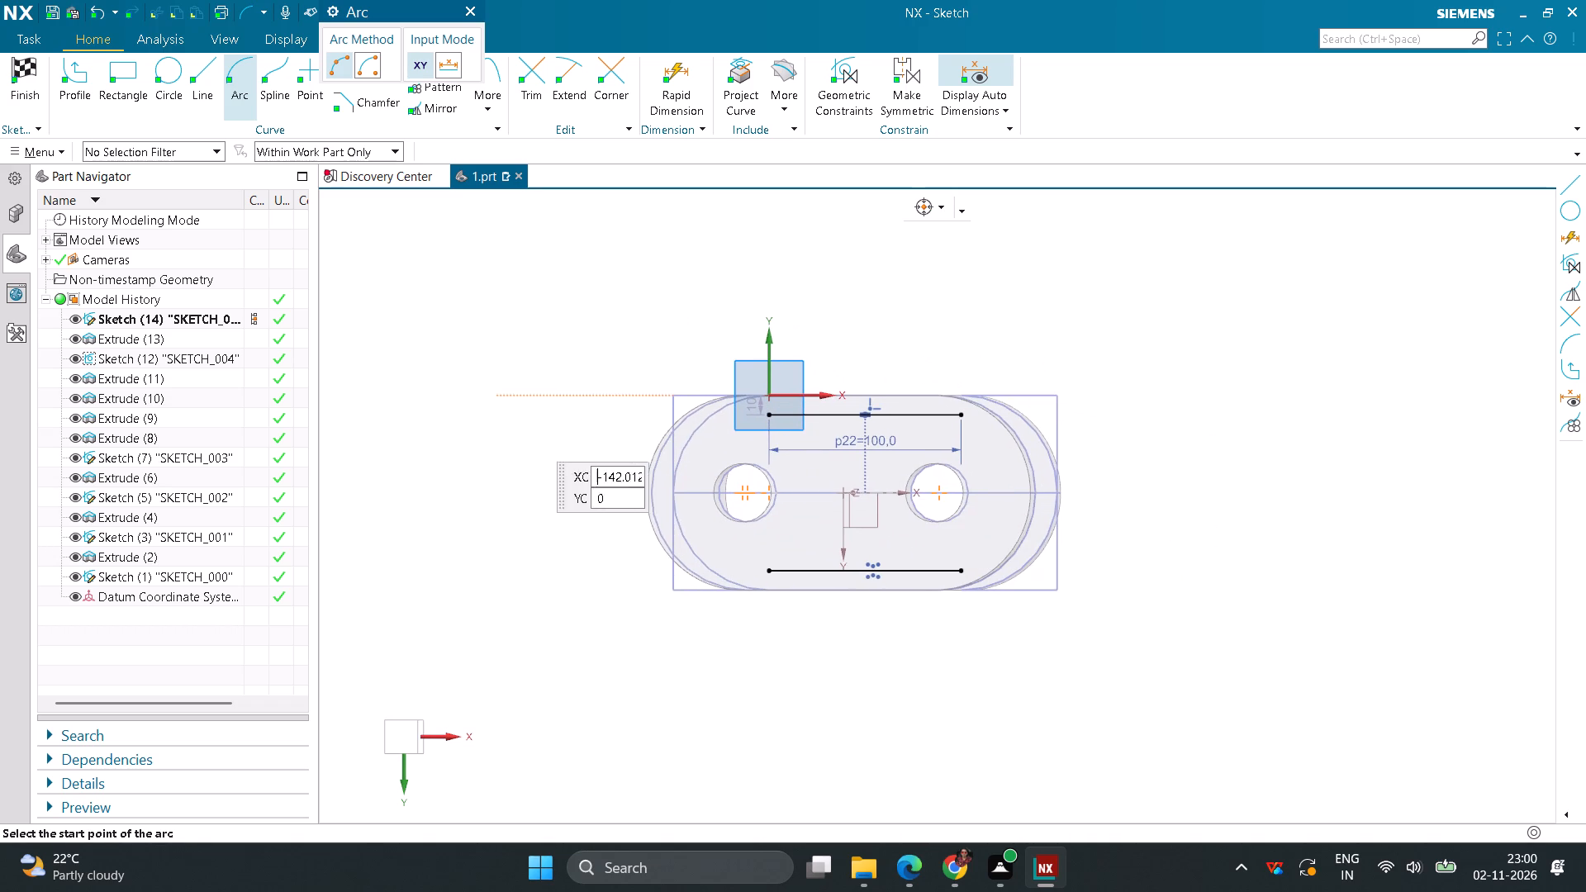
left_click(402, 730)
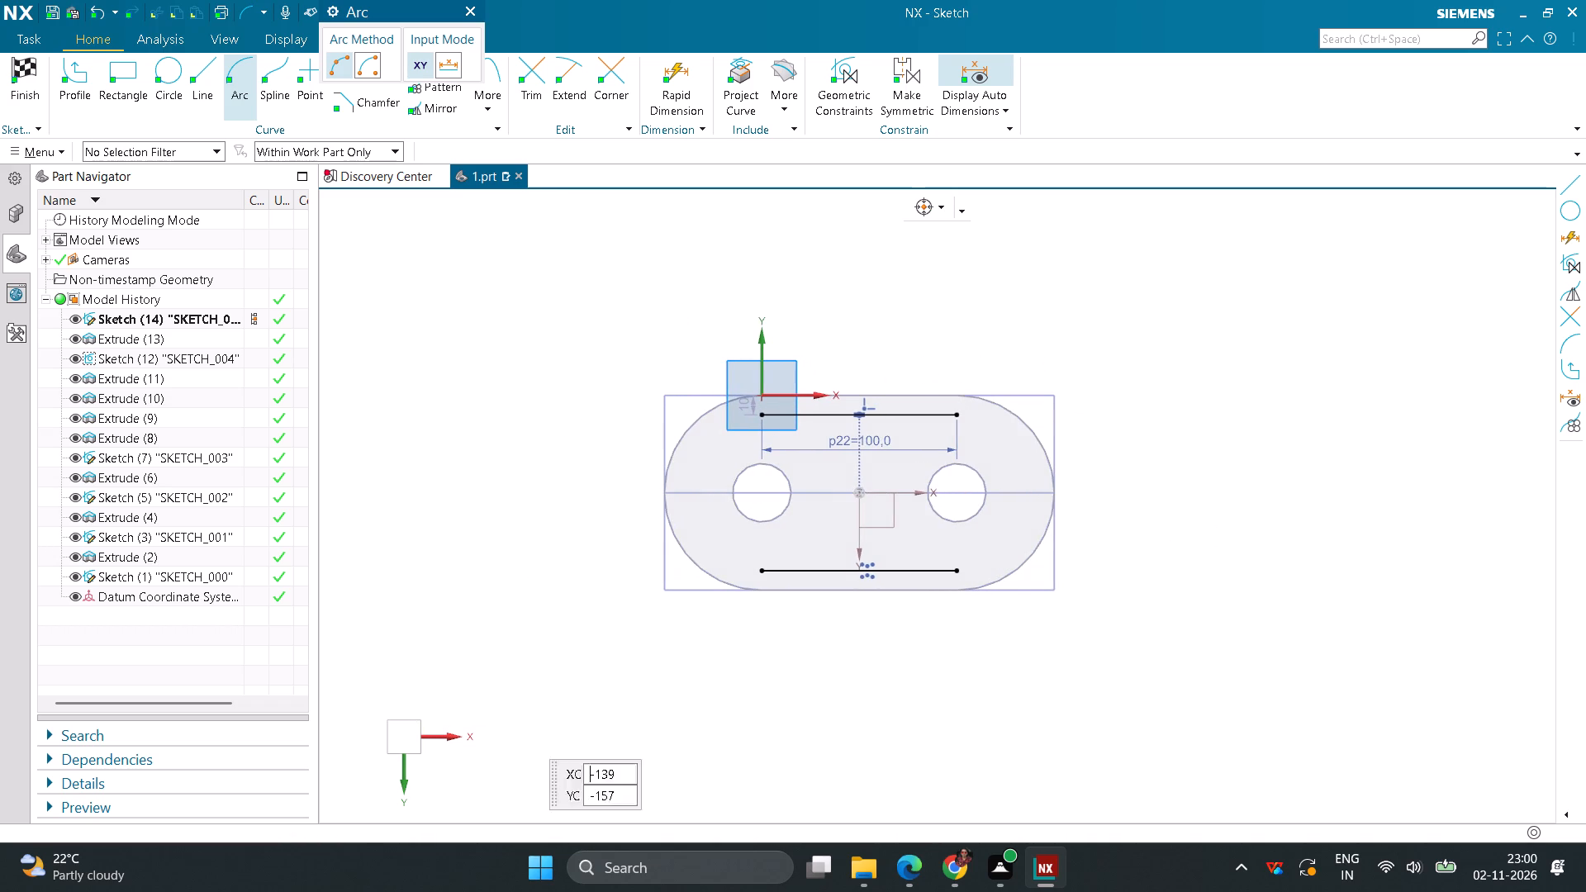
scroll(757, 443, "up", 3)
left_click(763, 388)
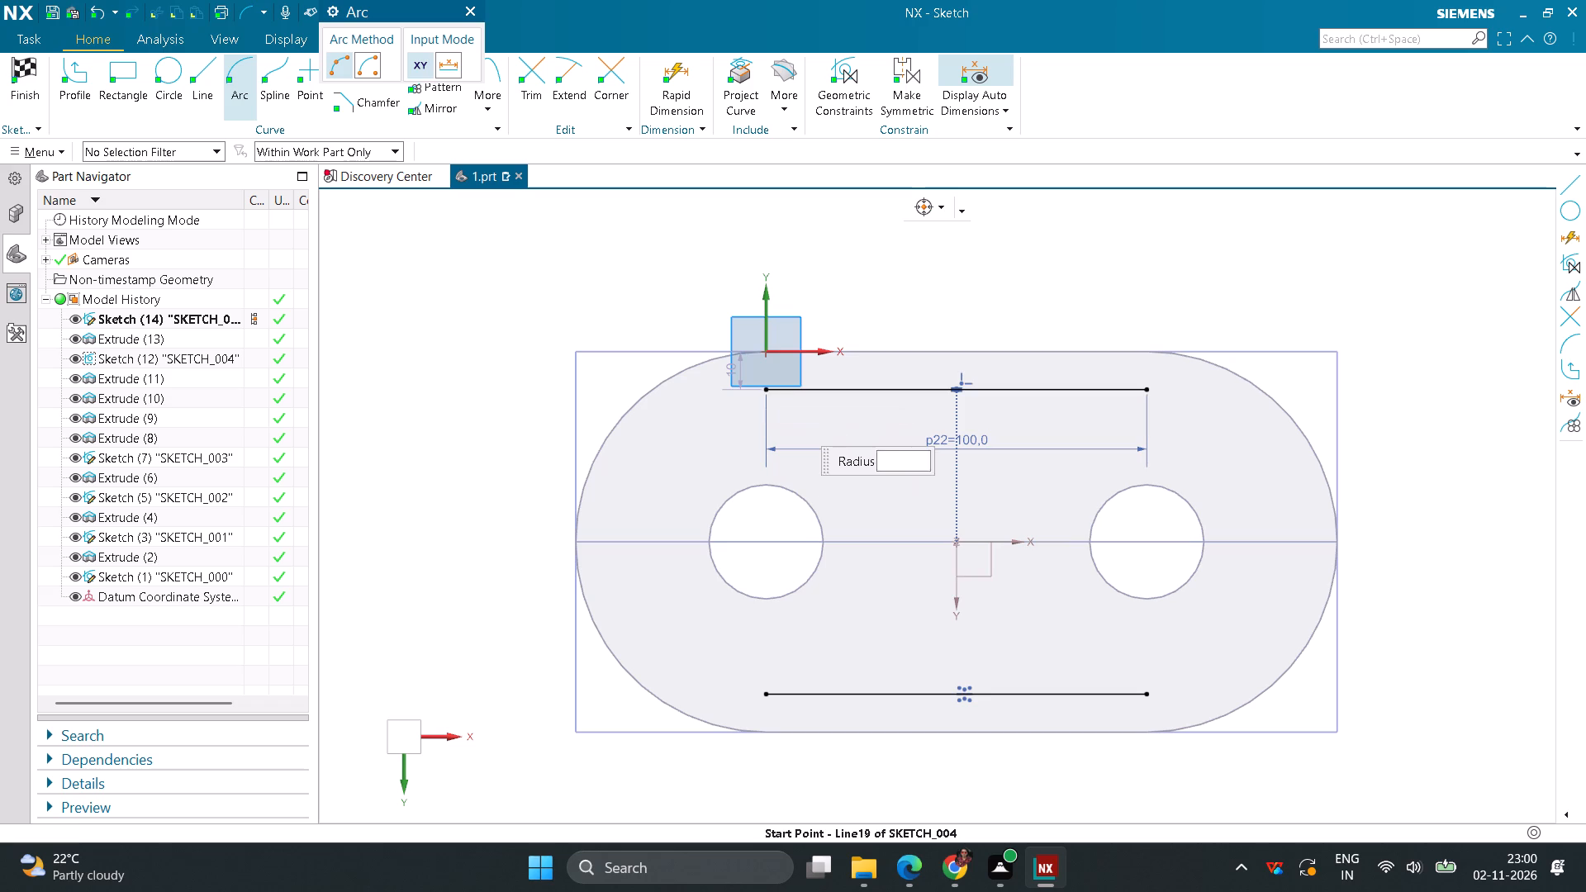
left_click(764, 695)
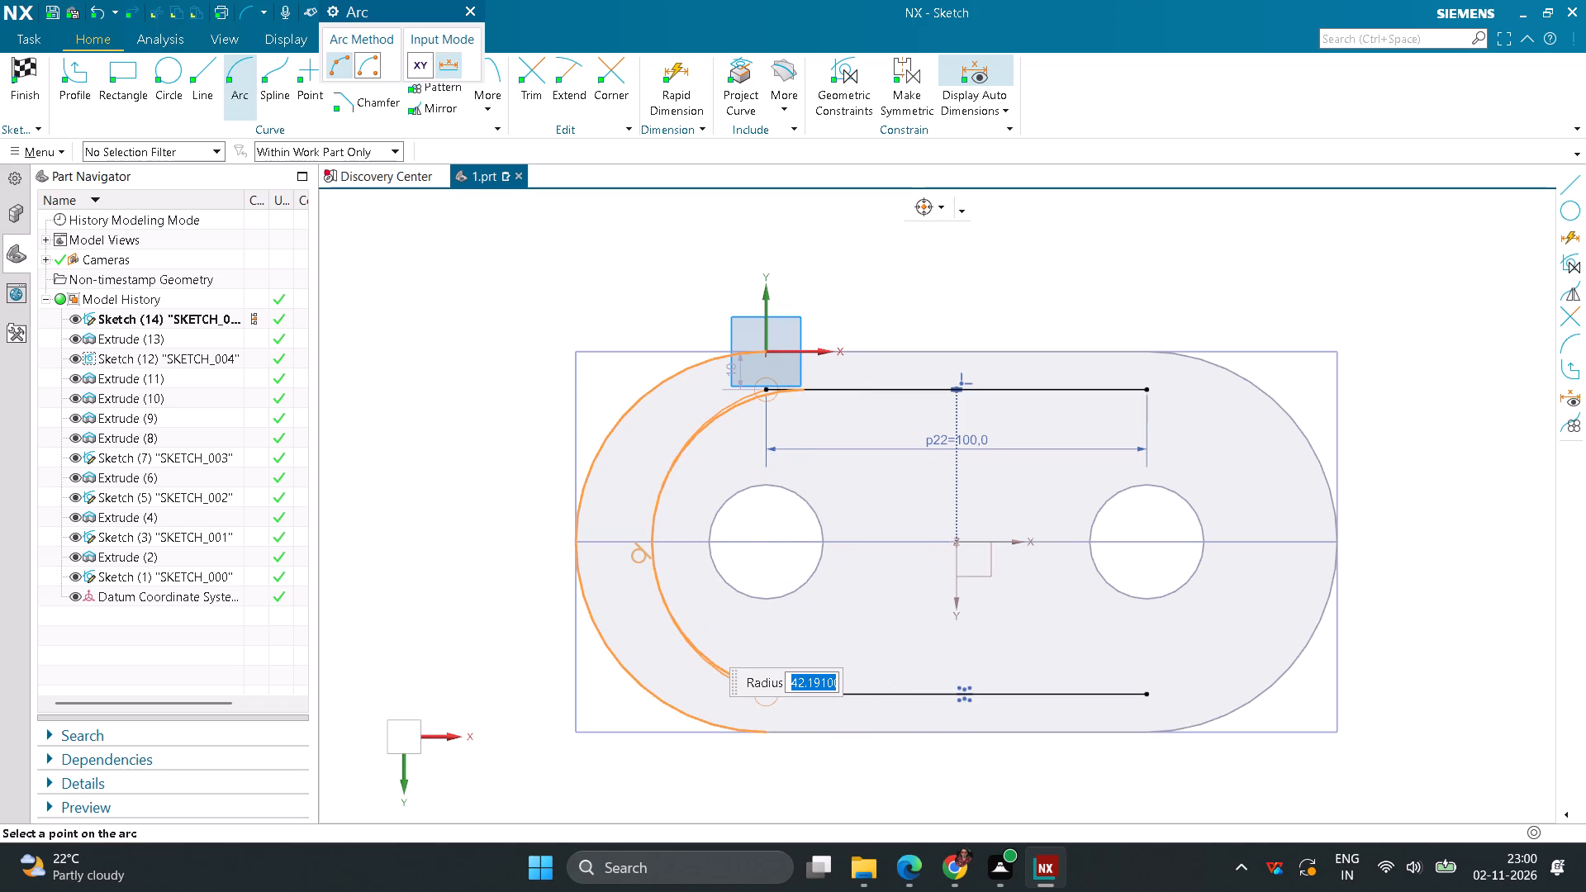
left_click(672, 610)
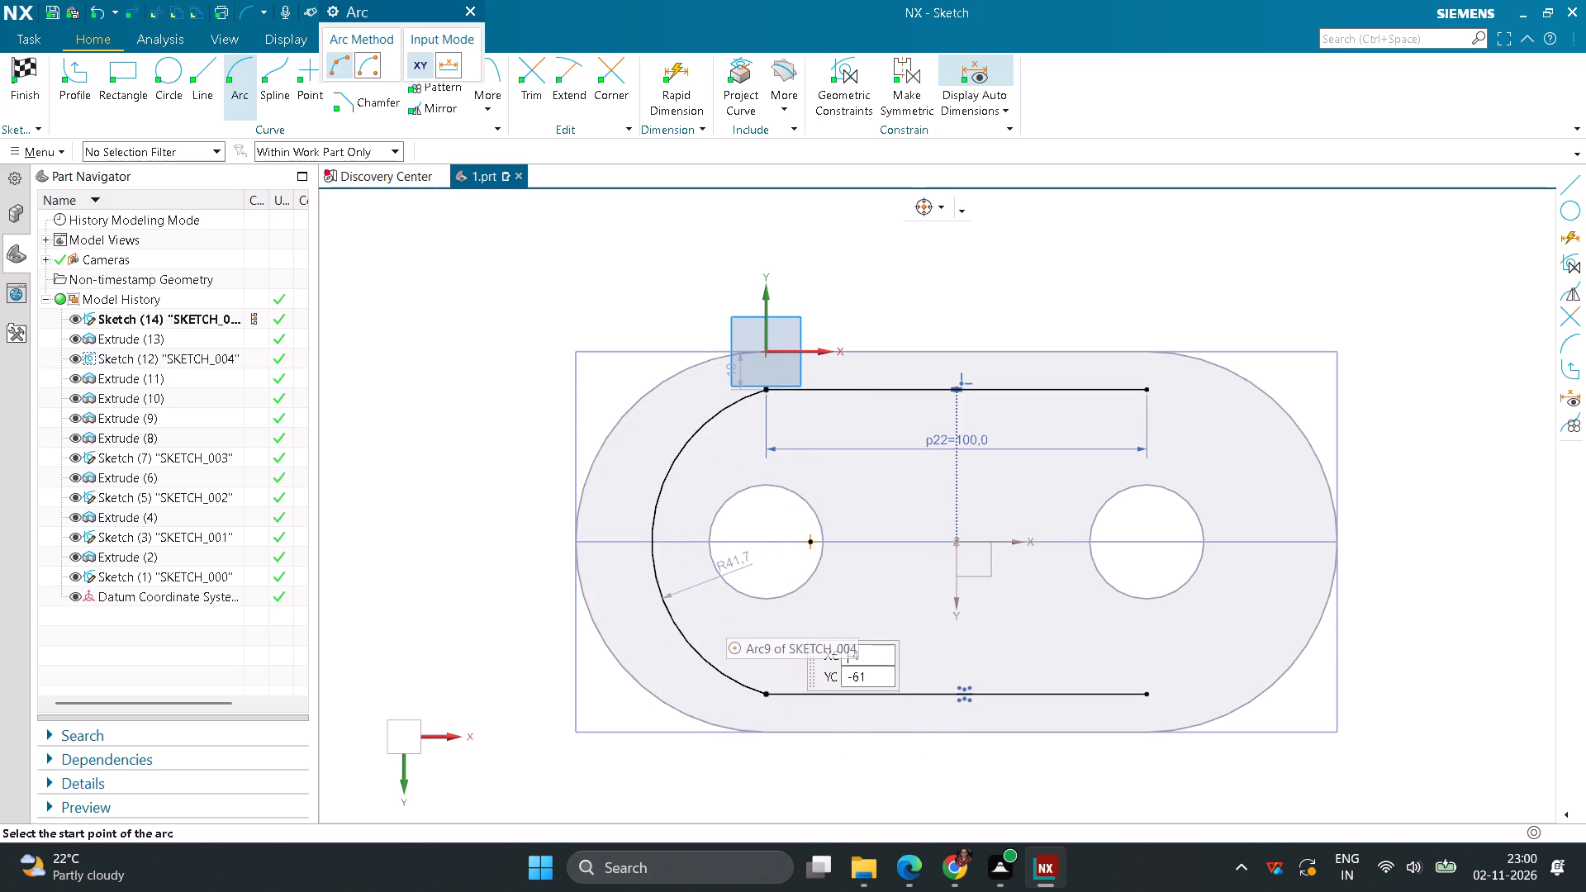
middle_click(468, 421)
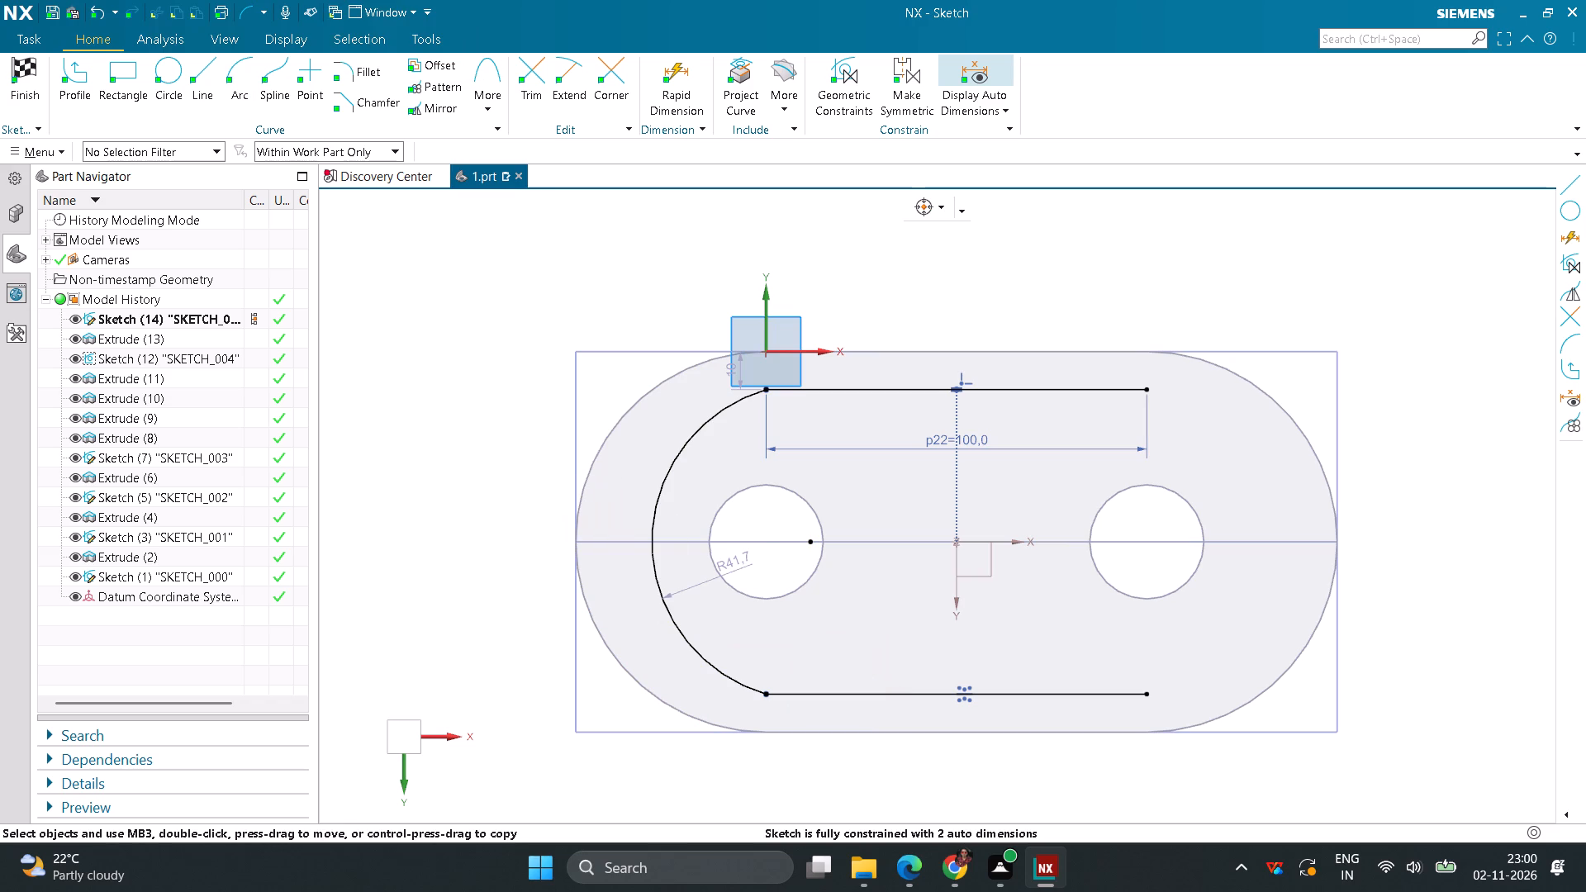
Set the radius of the inner slot's -X end arc to 40 mm.
double_click(732, 562)
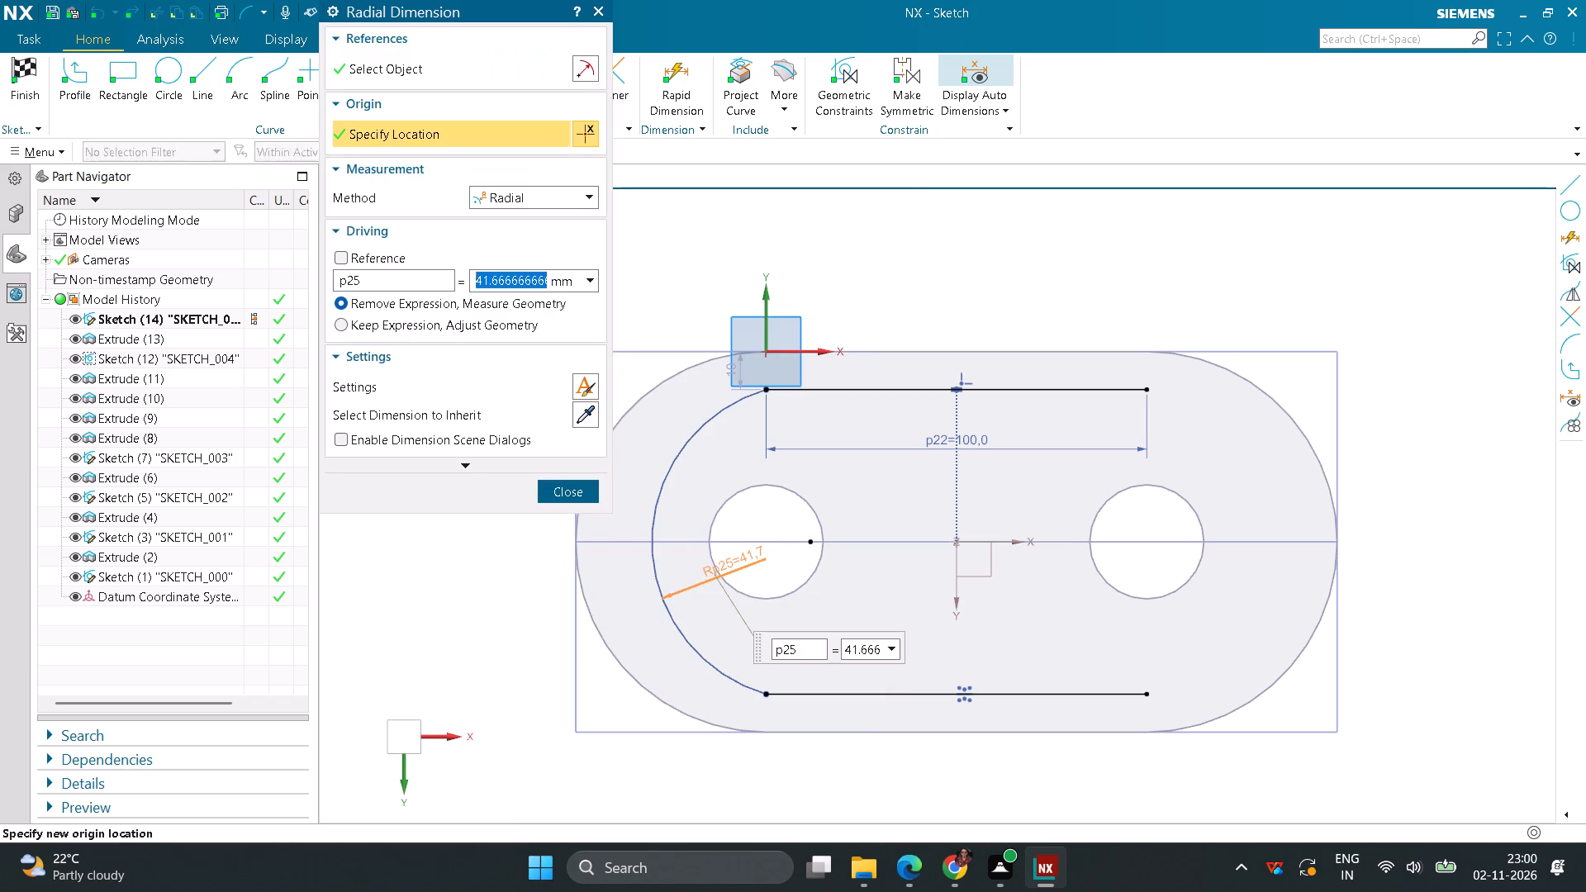
type("40")
key("Return")
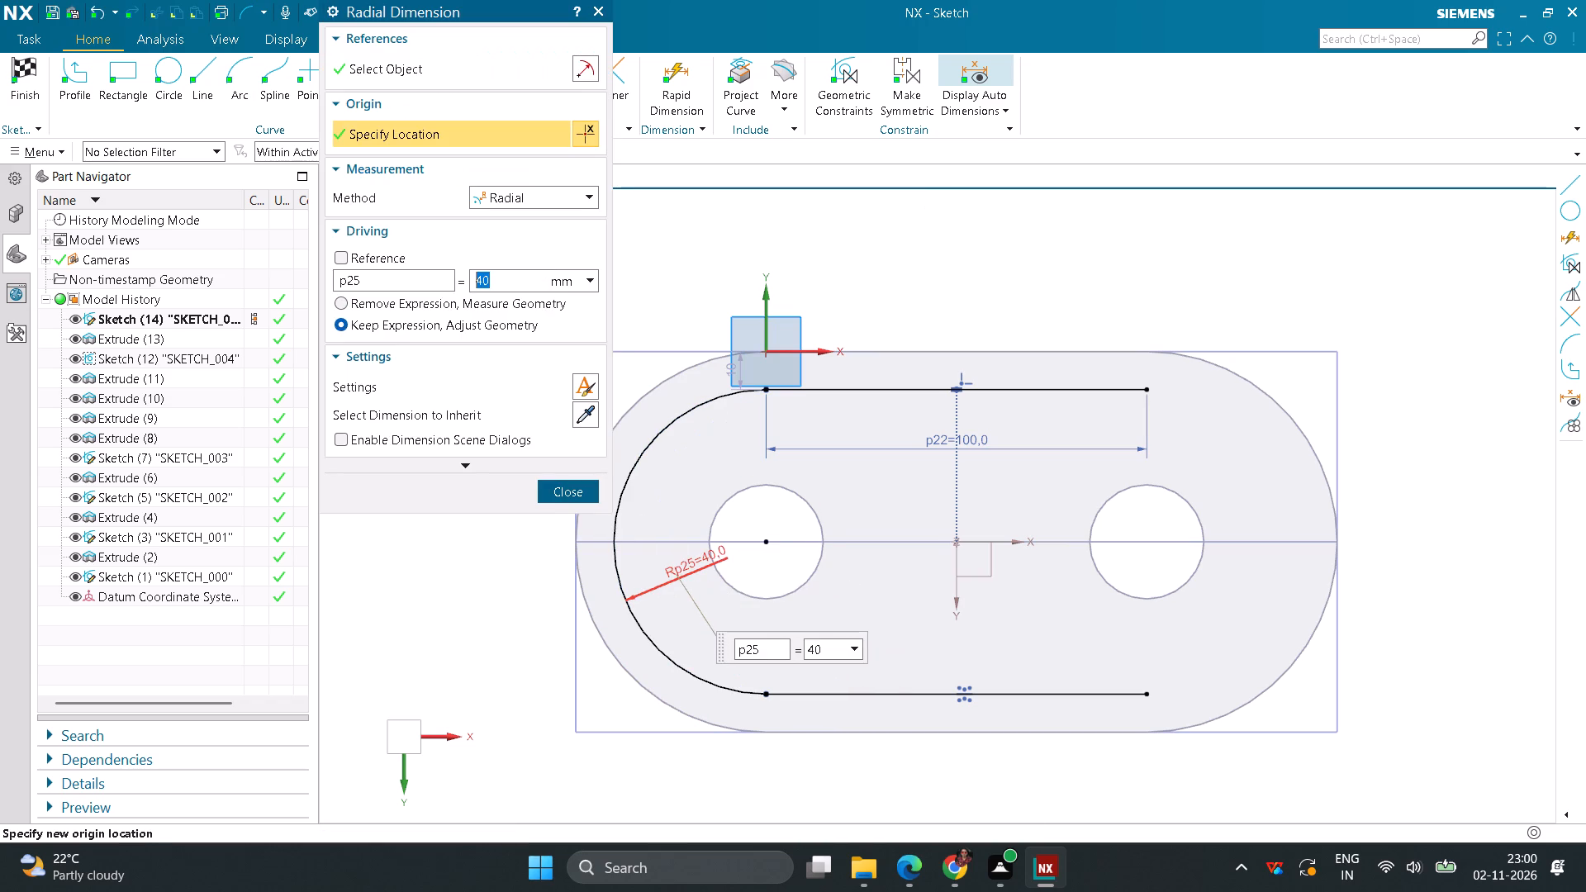
left_click(572, 496)
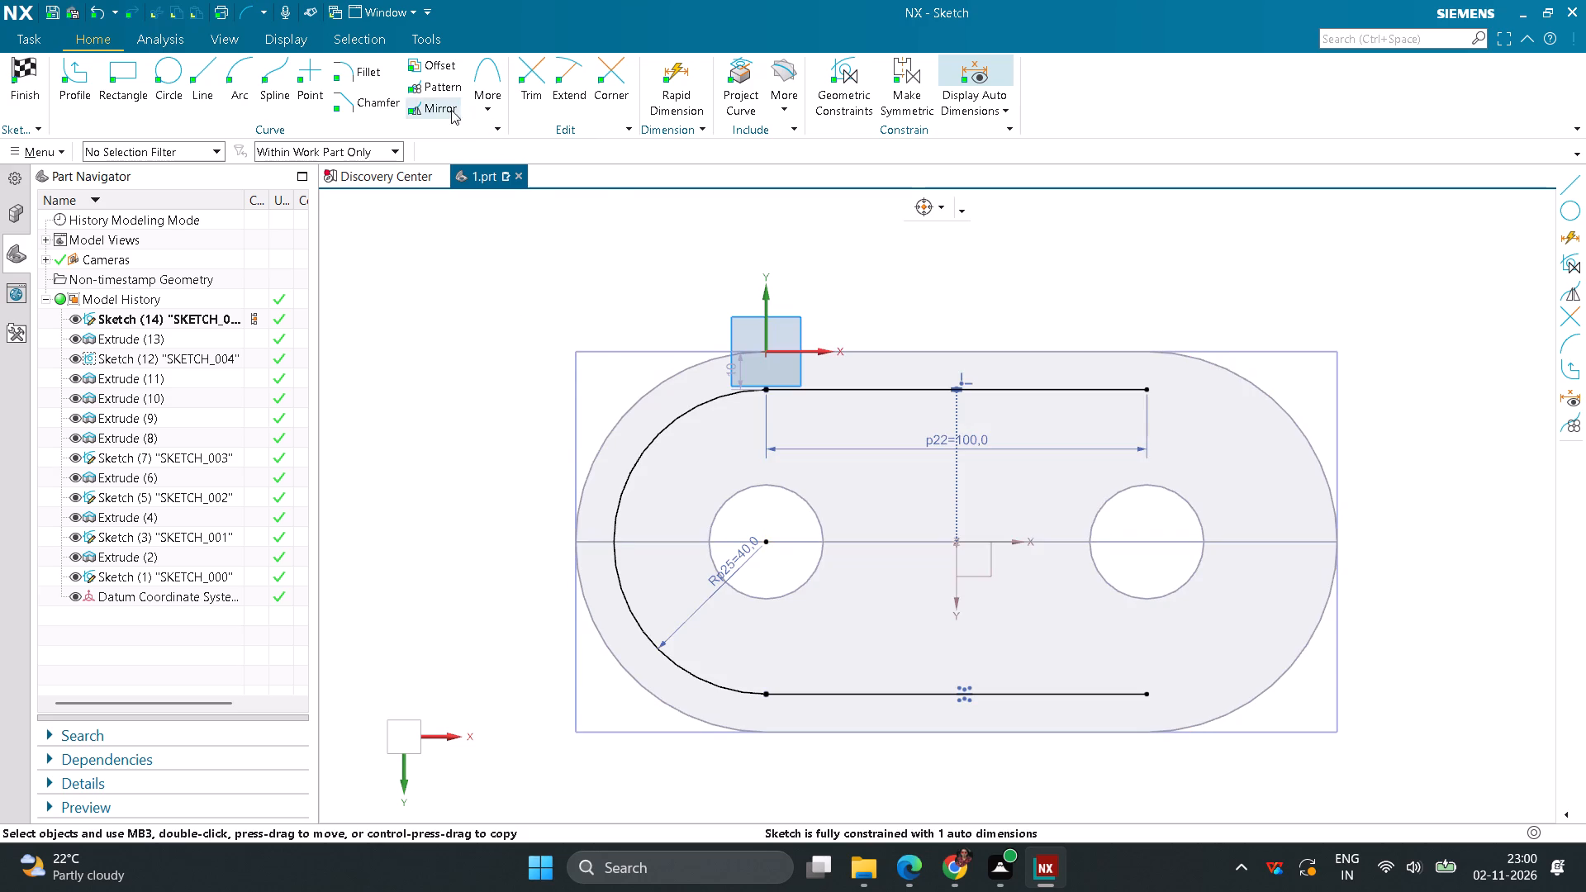
Mirror the 40 mm end arc about the datum Y axis to close the inner slot profile.
left_click(448, 110)
left_click(657, 436)
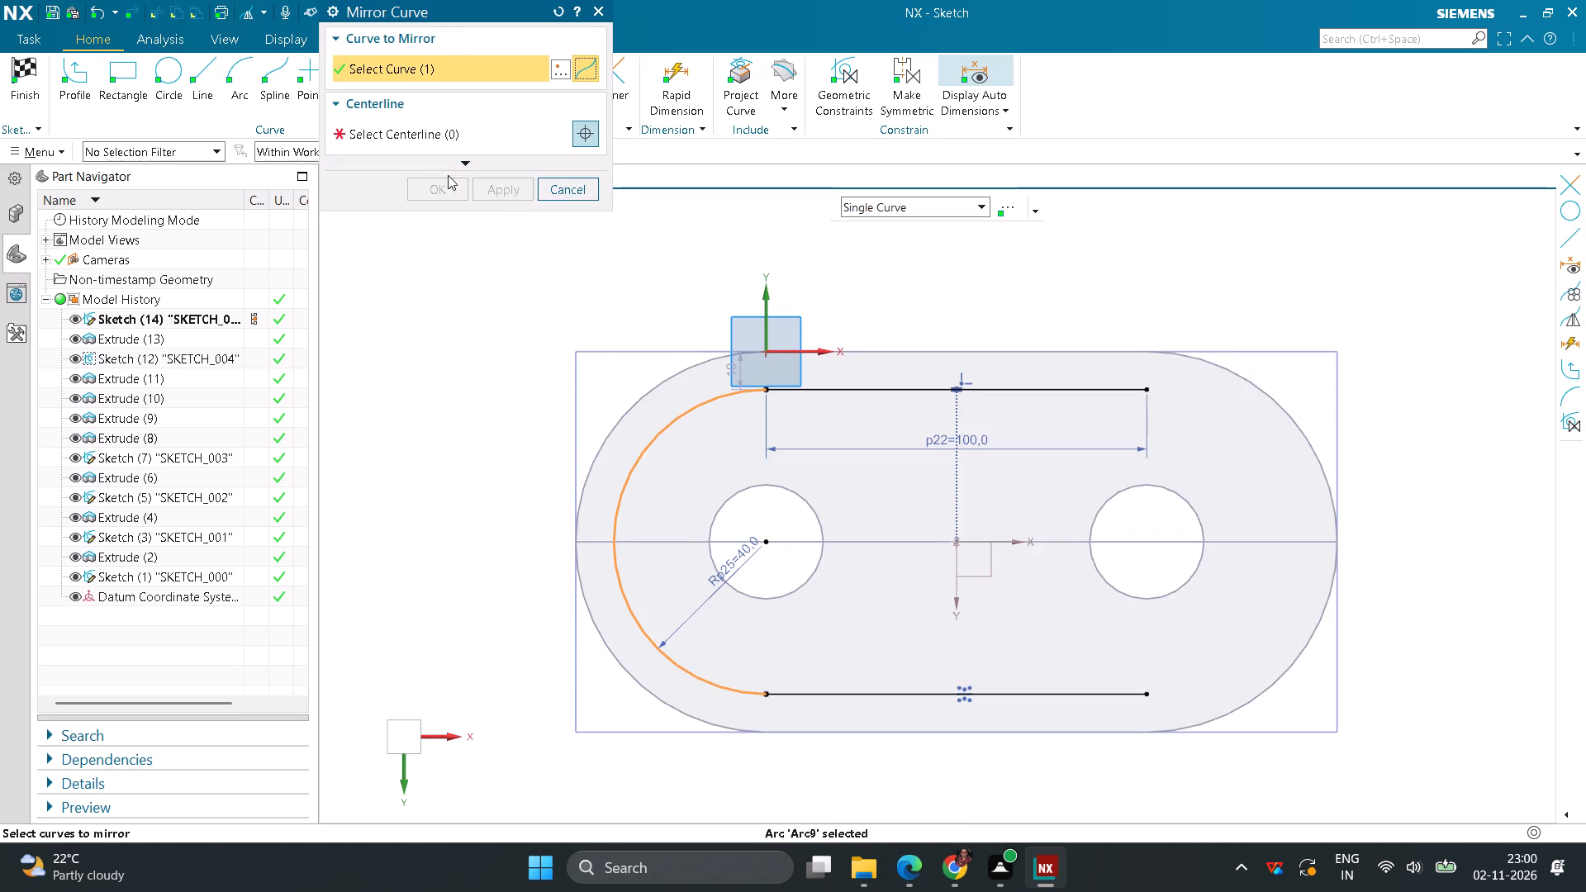
left_click(398, 136)
left_click(954, 585)
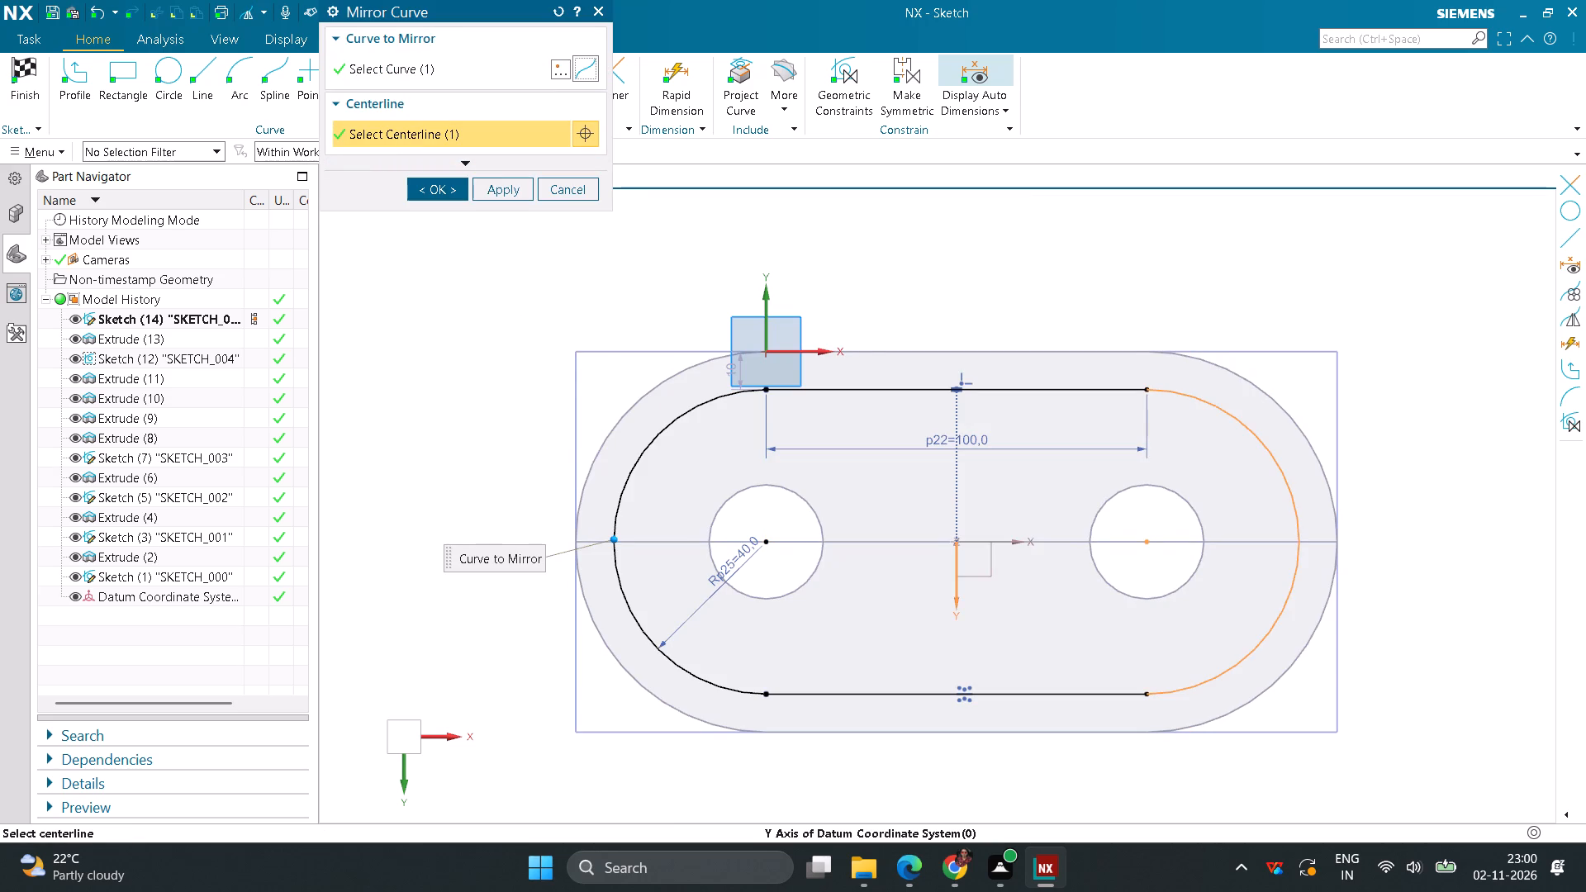
left_click(432, 193)
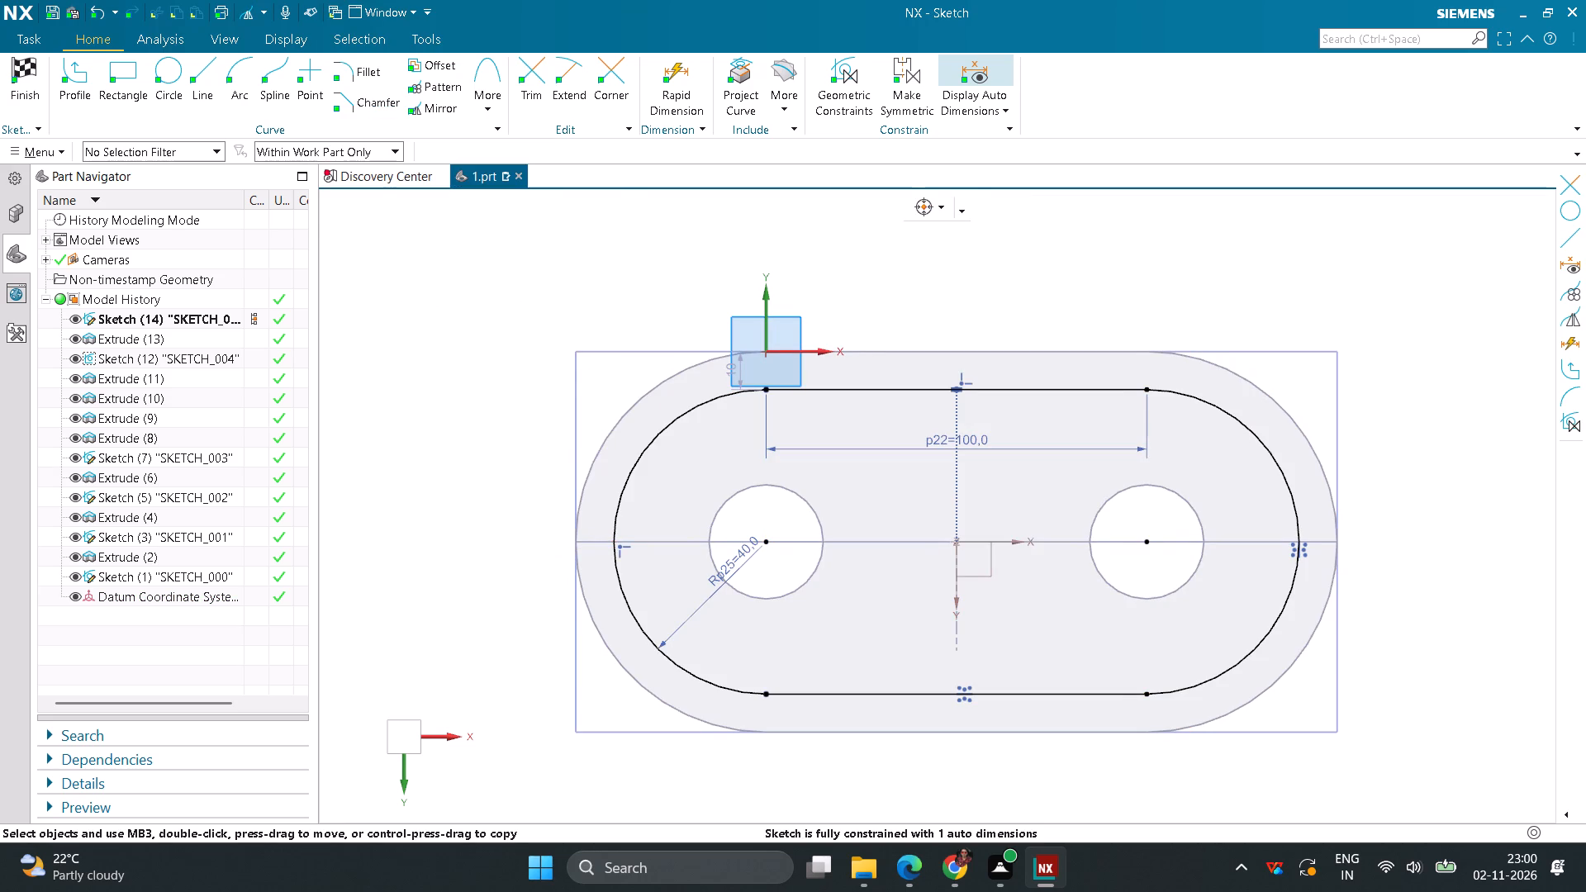
Finish the sketch, accepting the four-curve section for Extrude (13), decline a further section review, and dismiss the update report.
left_click(25, 73)
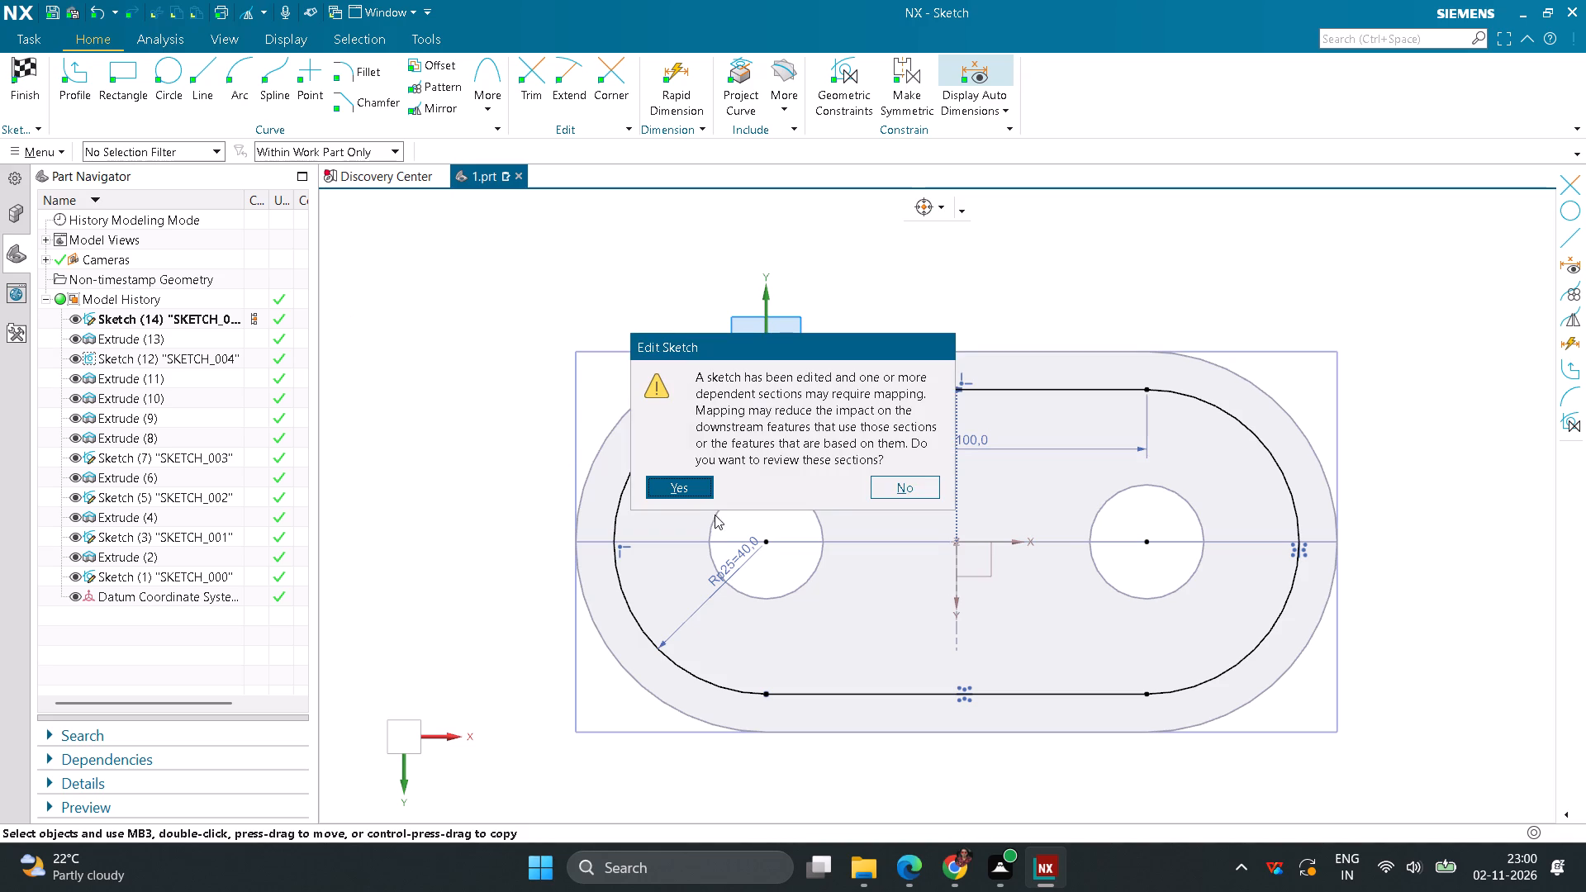
left_click(695, 497)
left_click(514, 311)
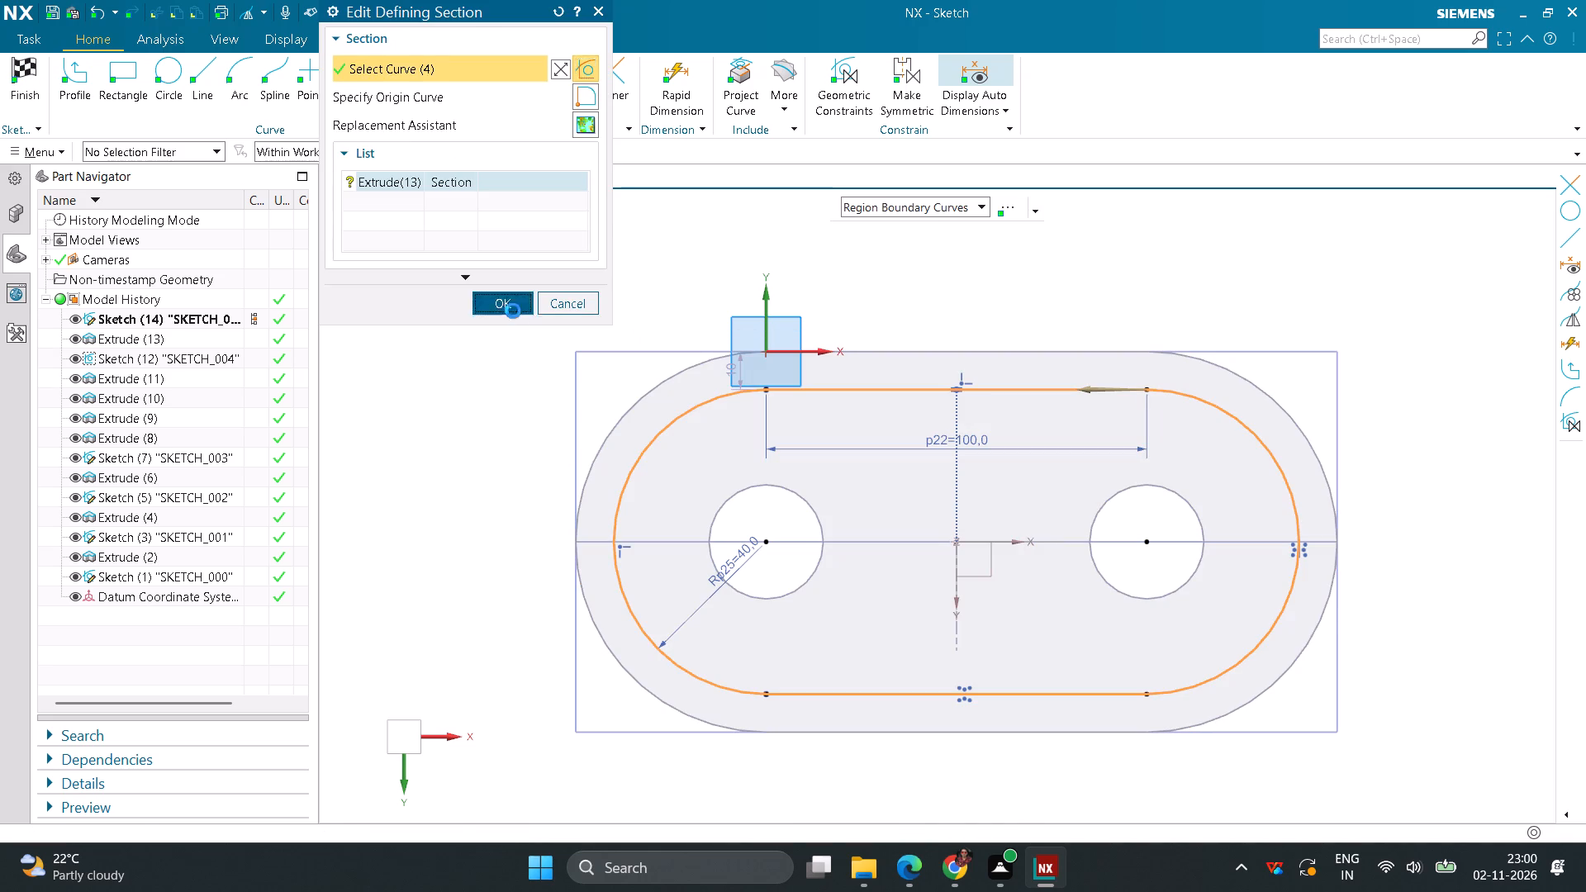
left_click(26, 70)
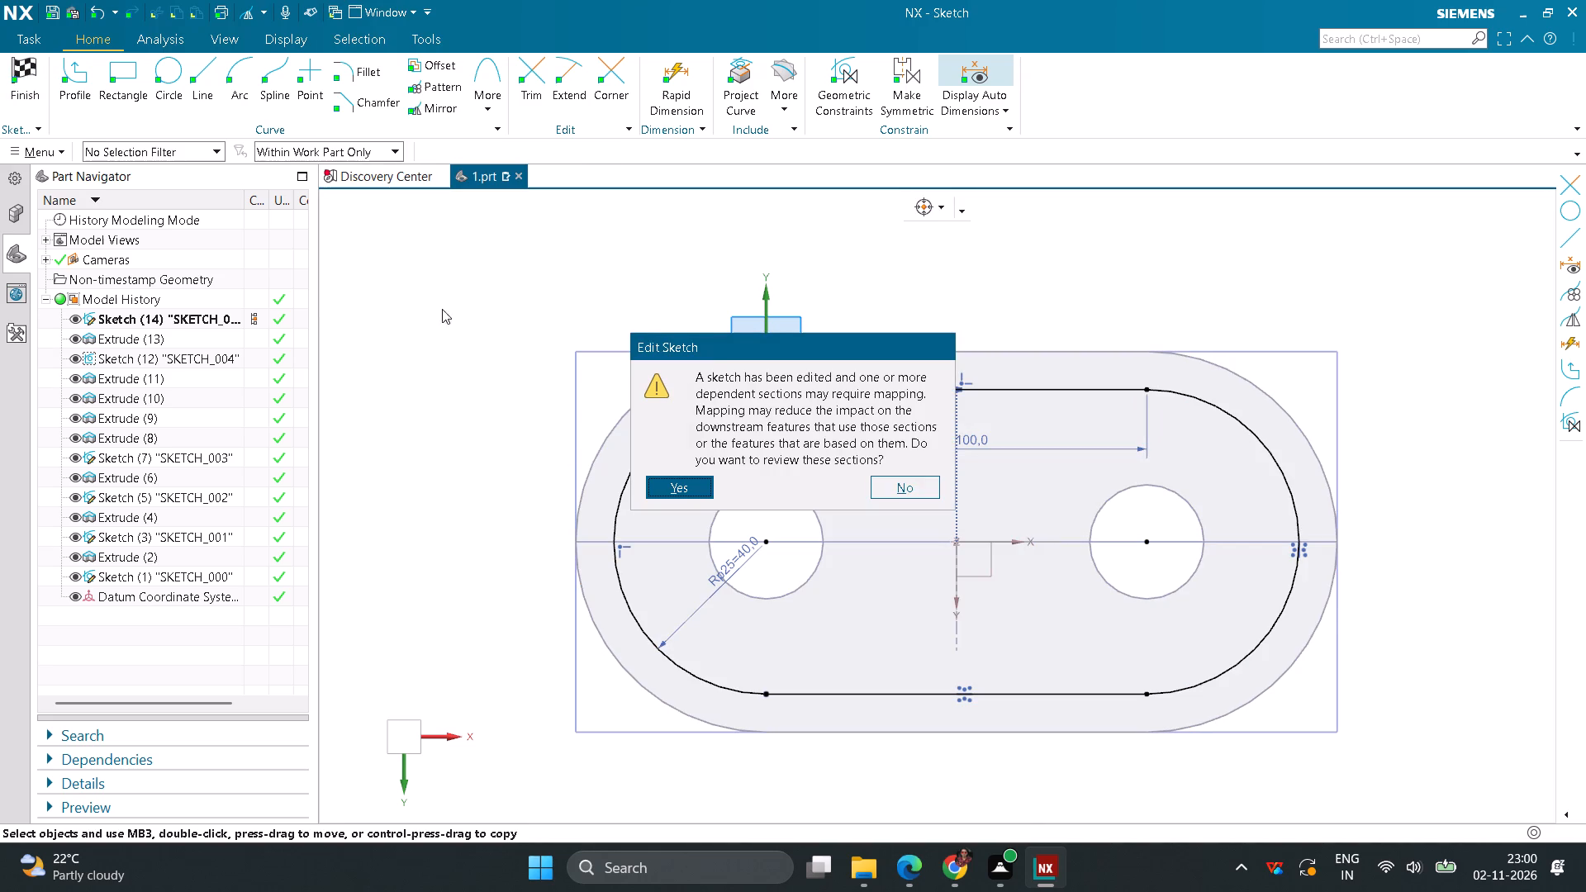
left_click(915, 498)
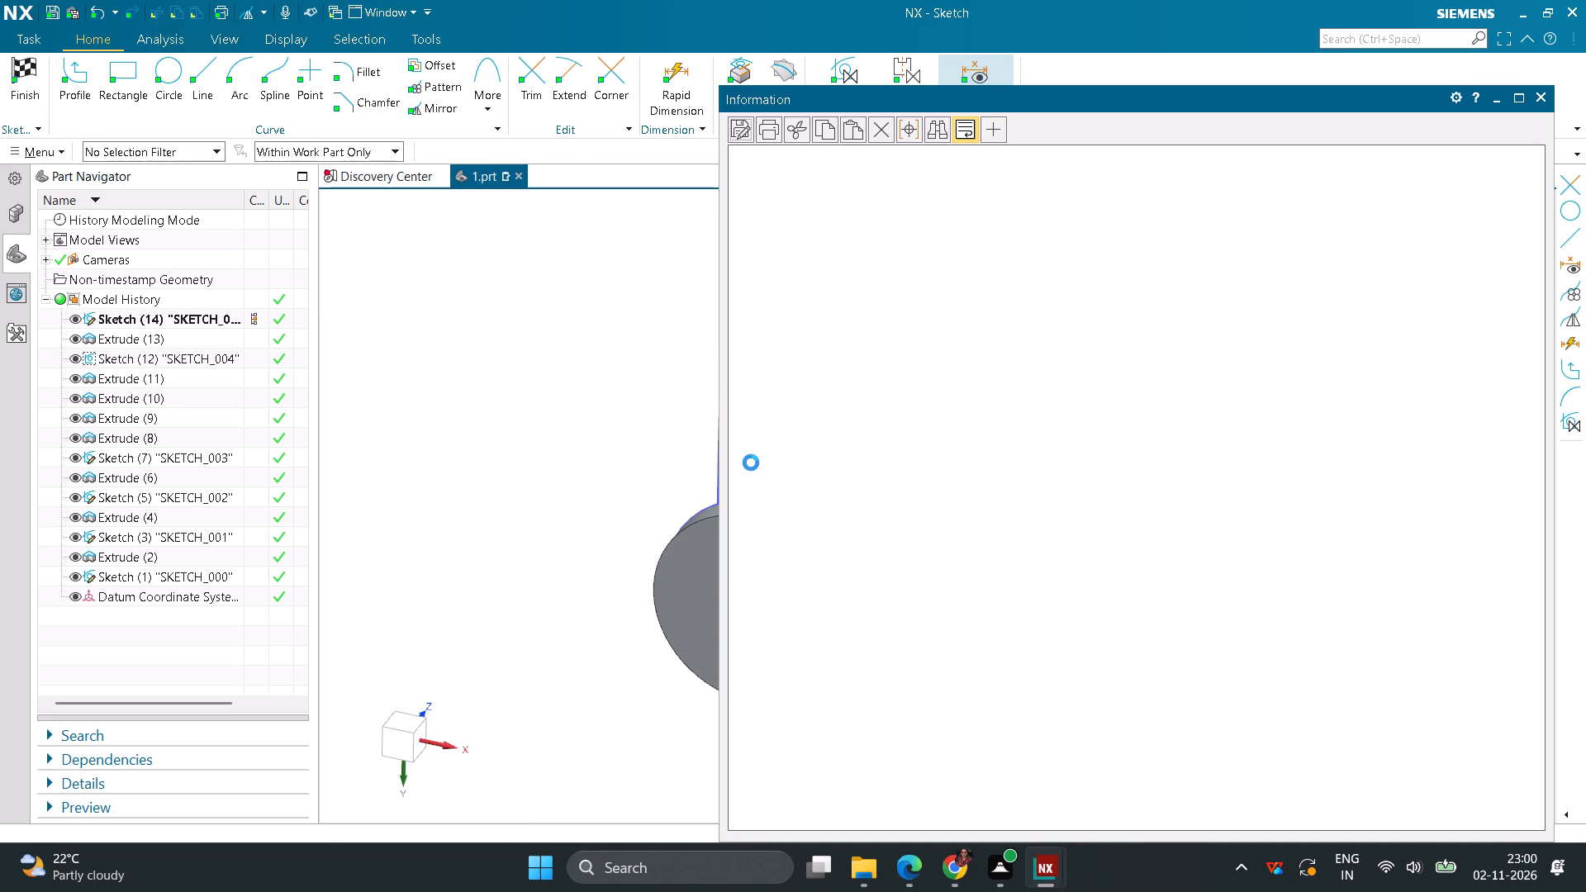
left_click(1536, 101)
Delete the empty sketch, Sketch (14), from the model history.
middle_click_drag(950, 382, 909, 384)
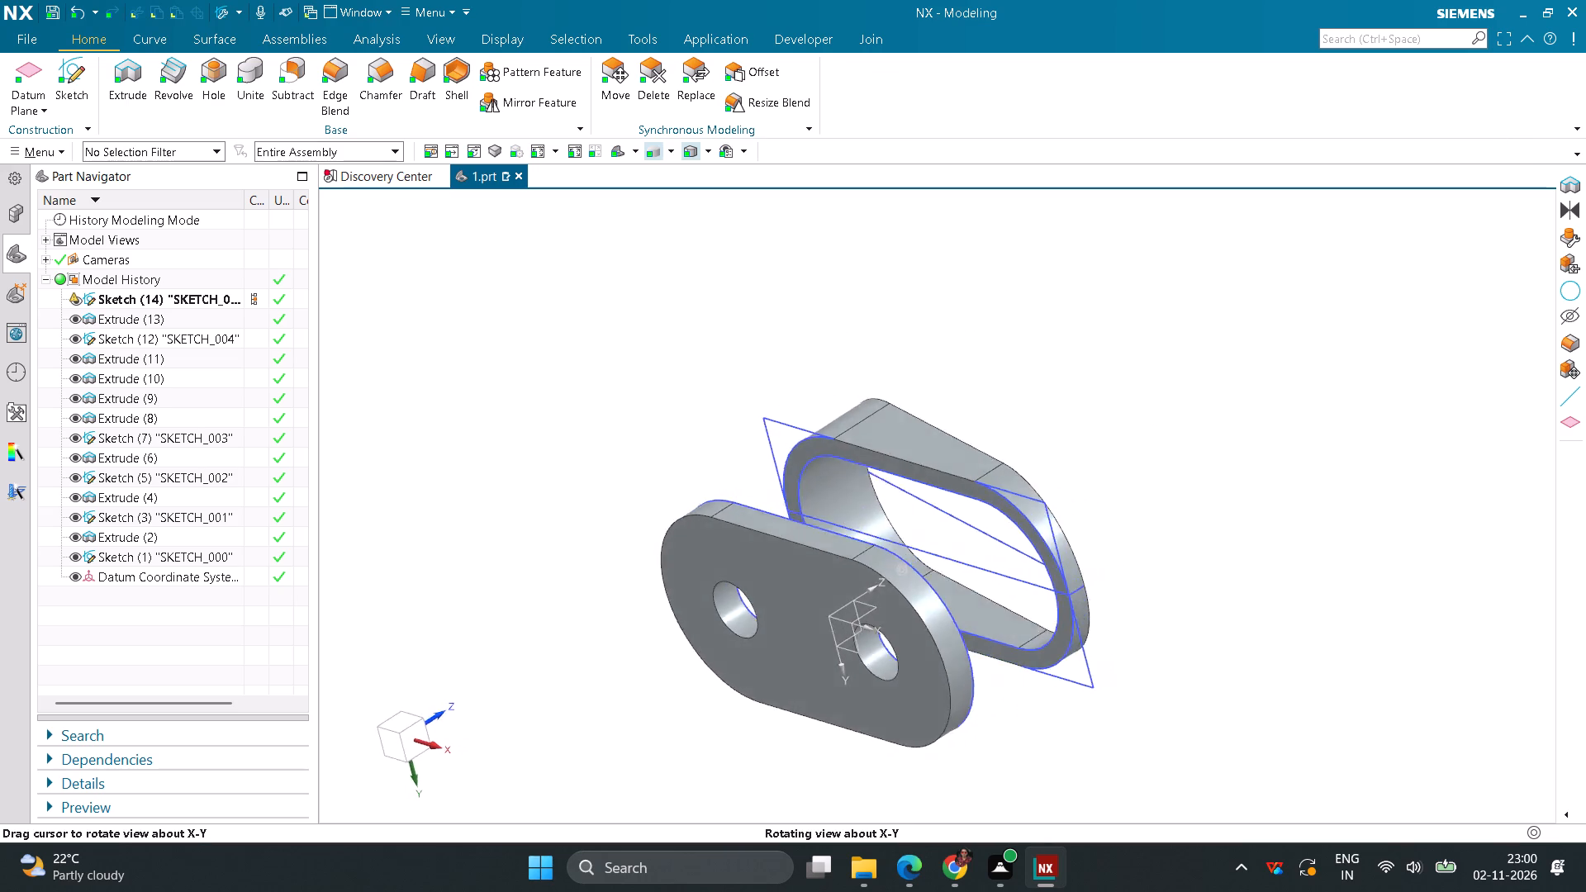
middle_click_drag(909, 384, 972, 422)
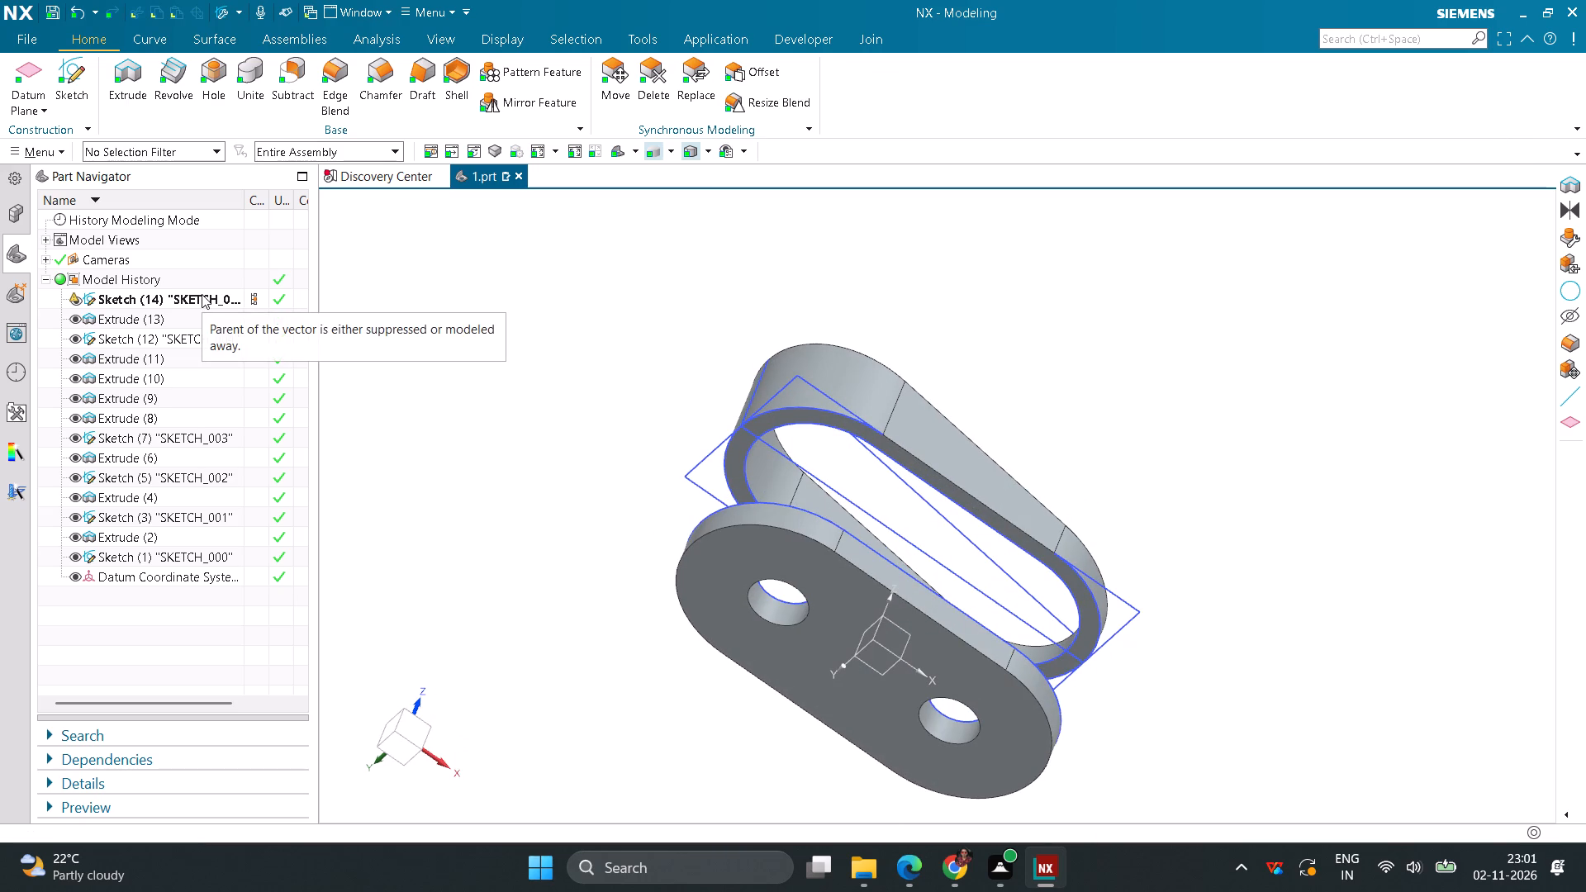
right_click(197, 294)
left_click(325, 282)
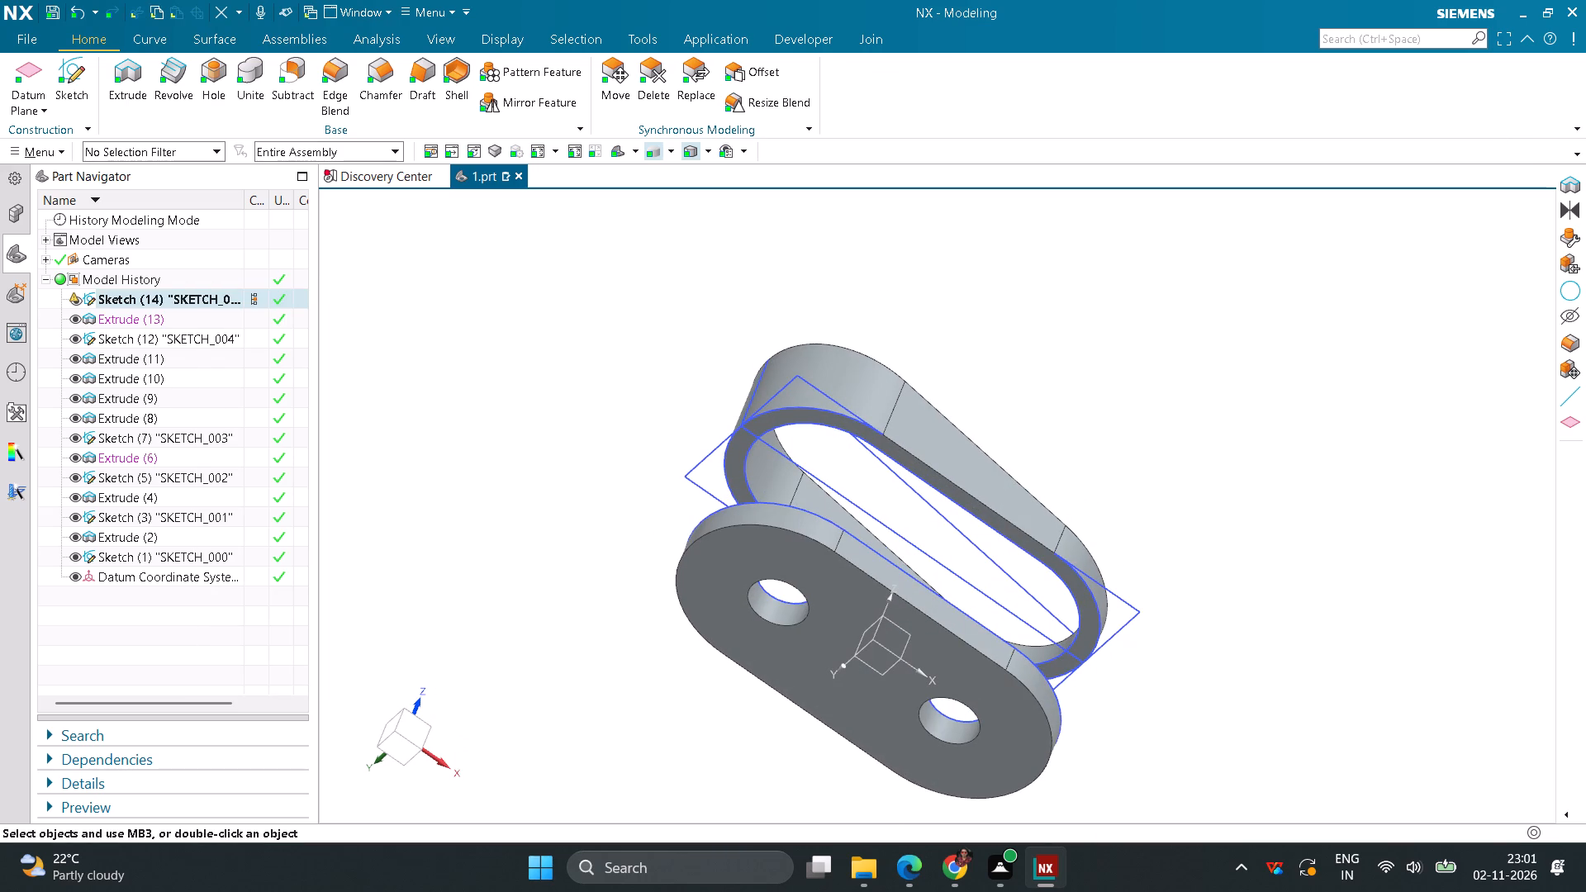
Create a new sketch on the slot-shaped rim face of the tapered block that faces the plate.
left_click(79, 93)
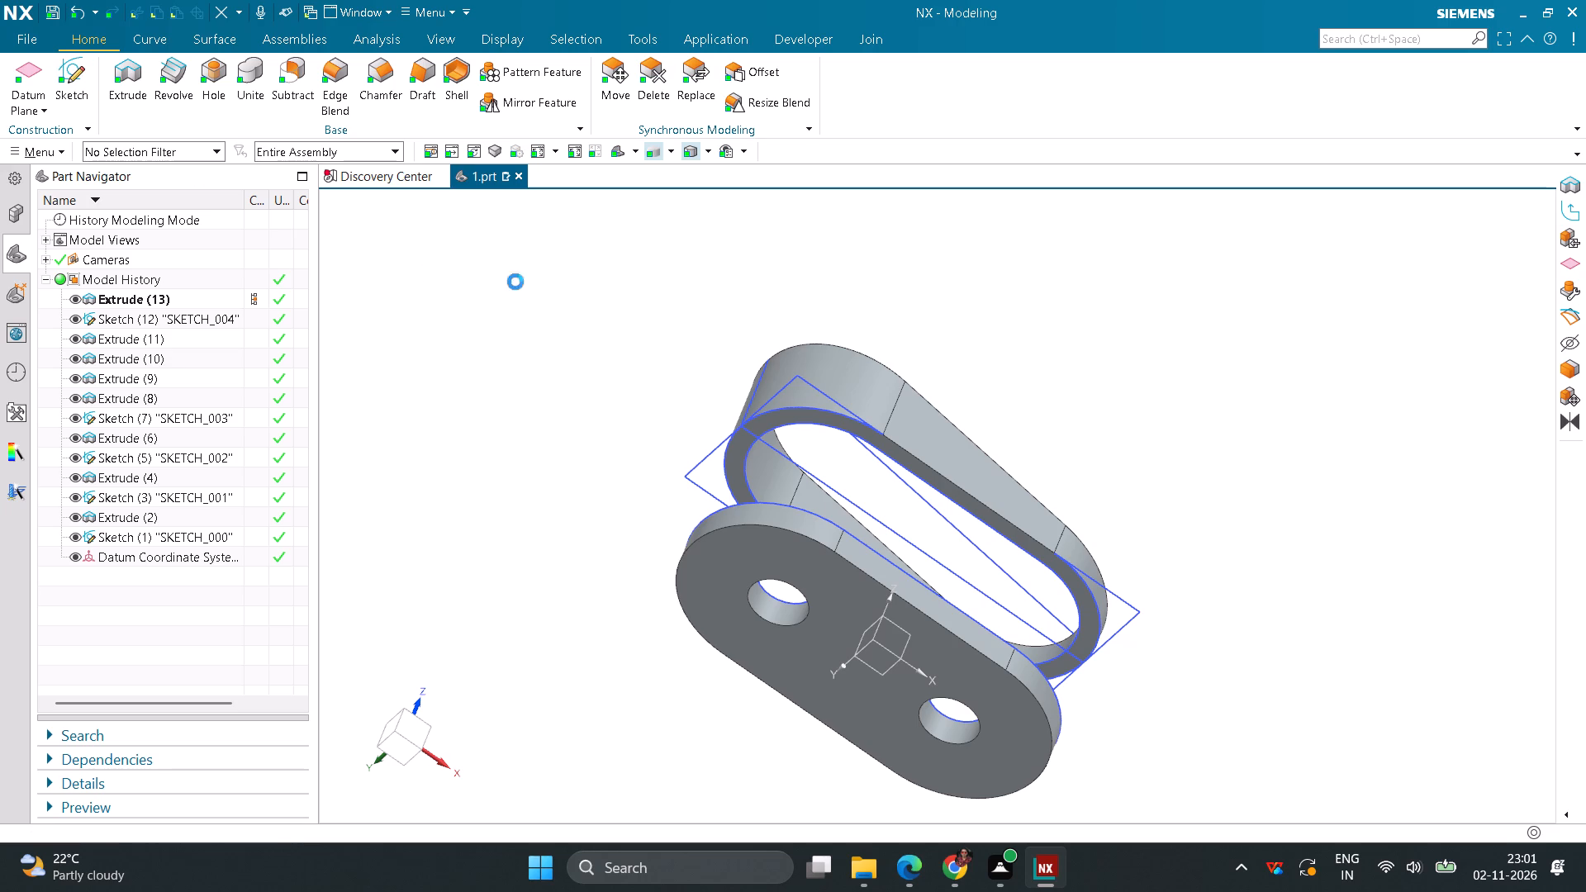
left_click(769, 425)
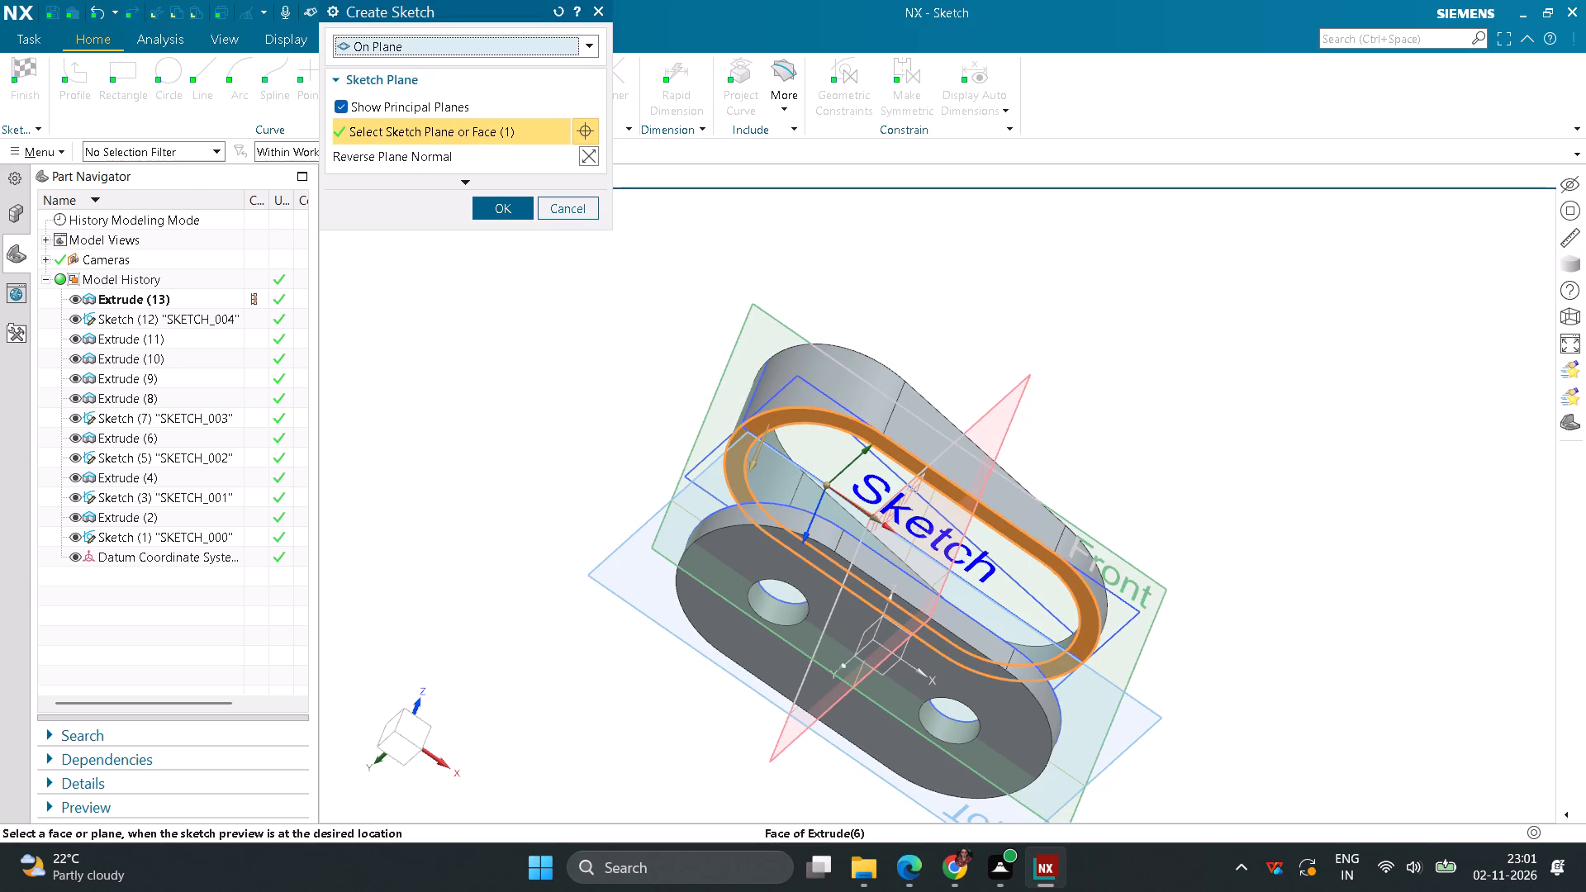
left_click(515, 219)
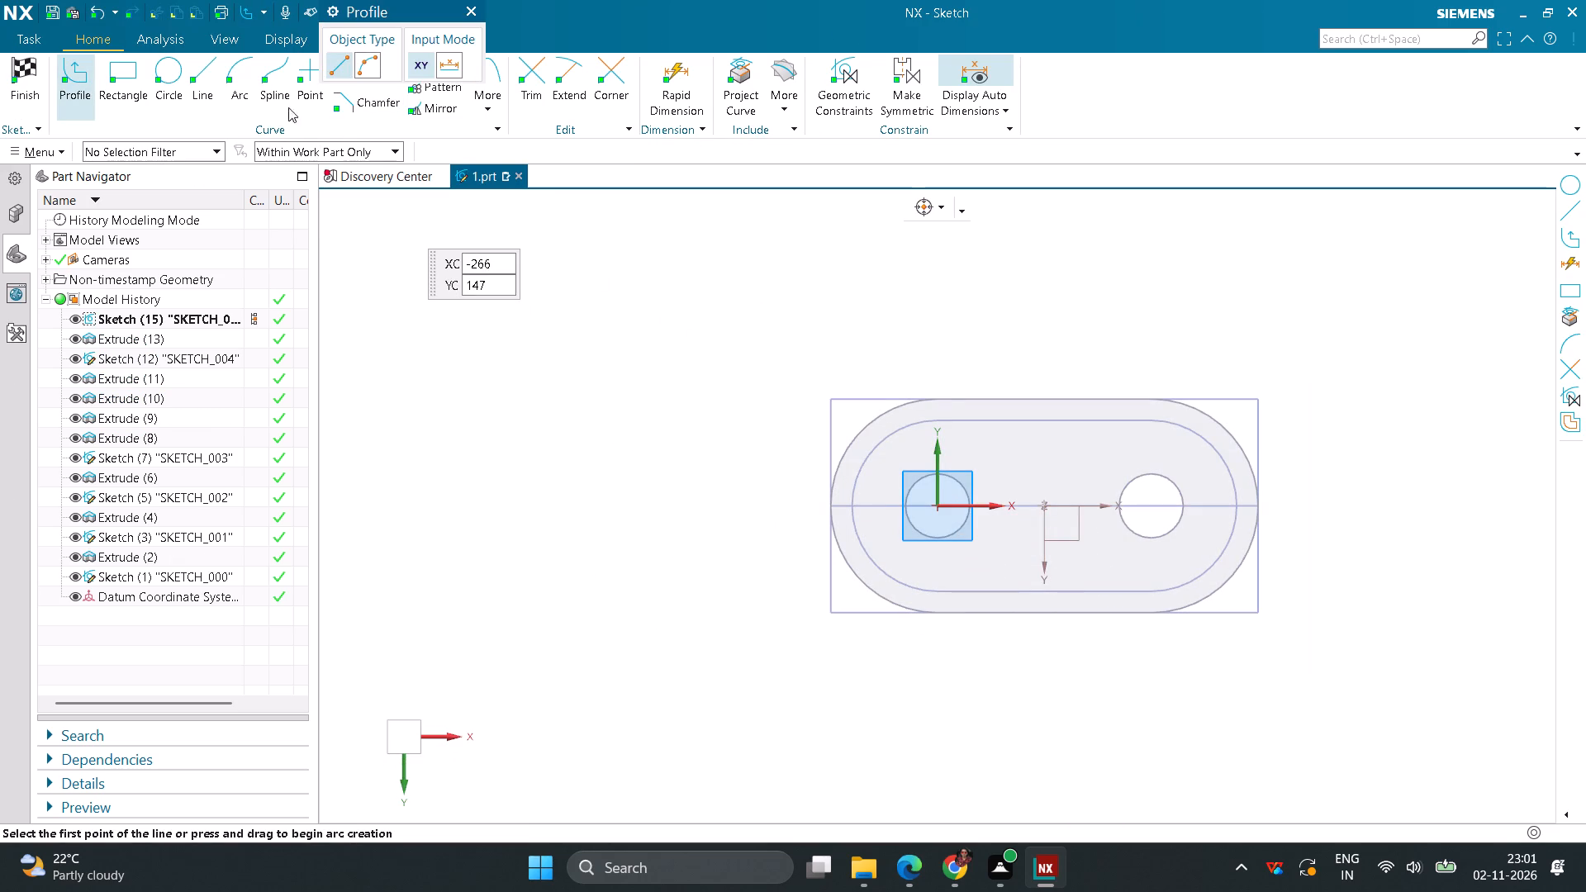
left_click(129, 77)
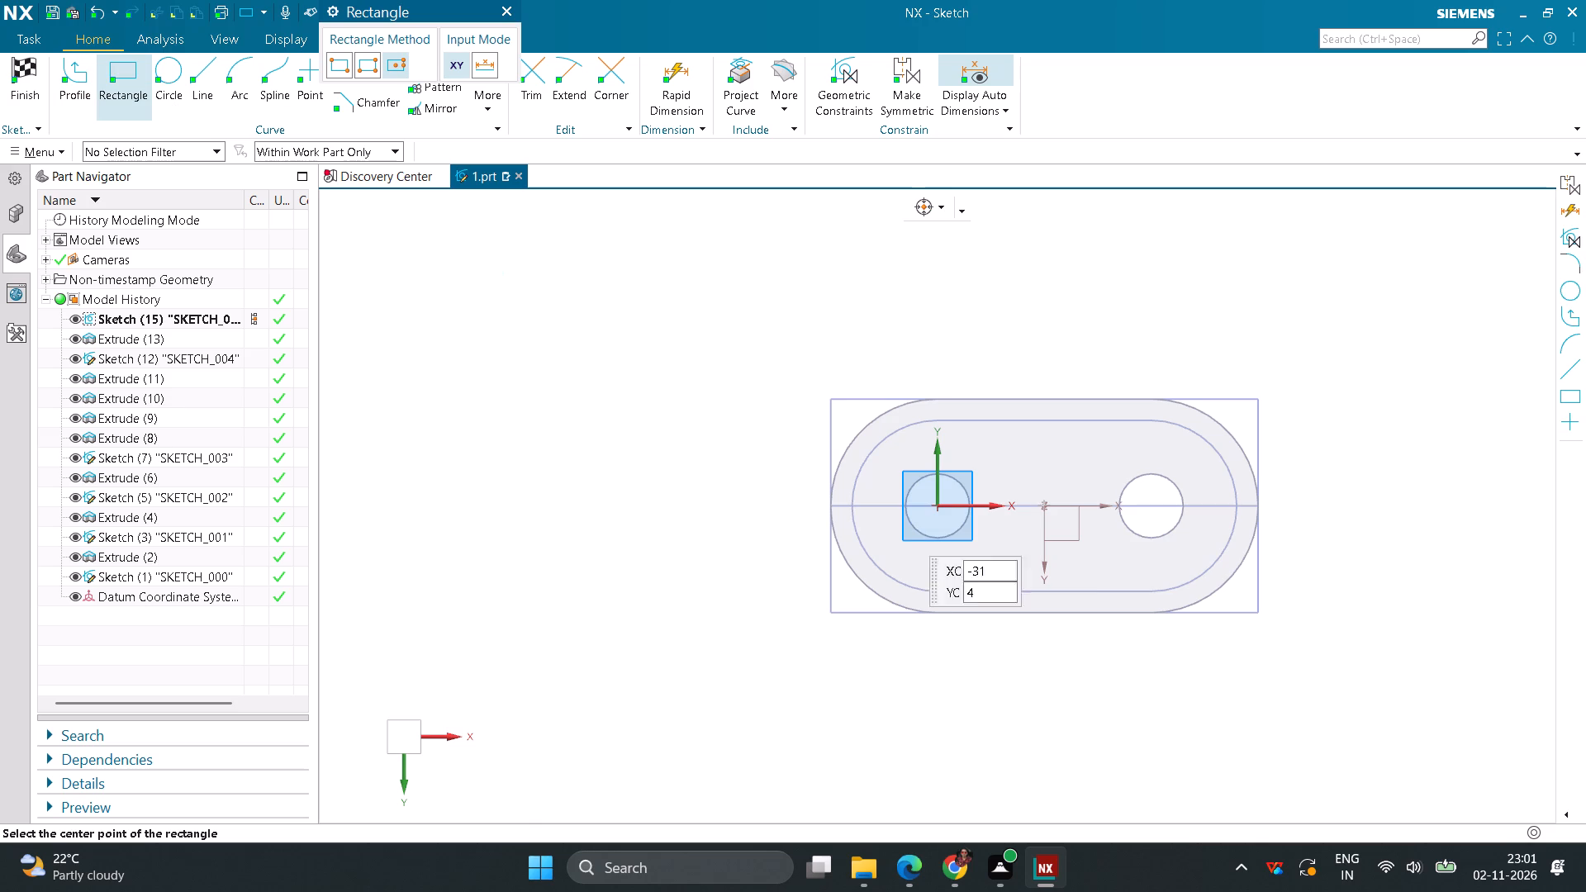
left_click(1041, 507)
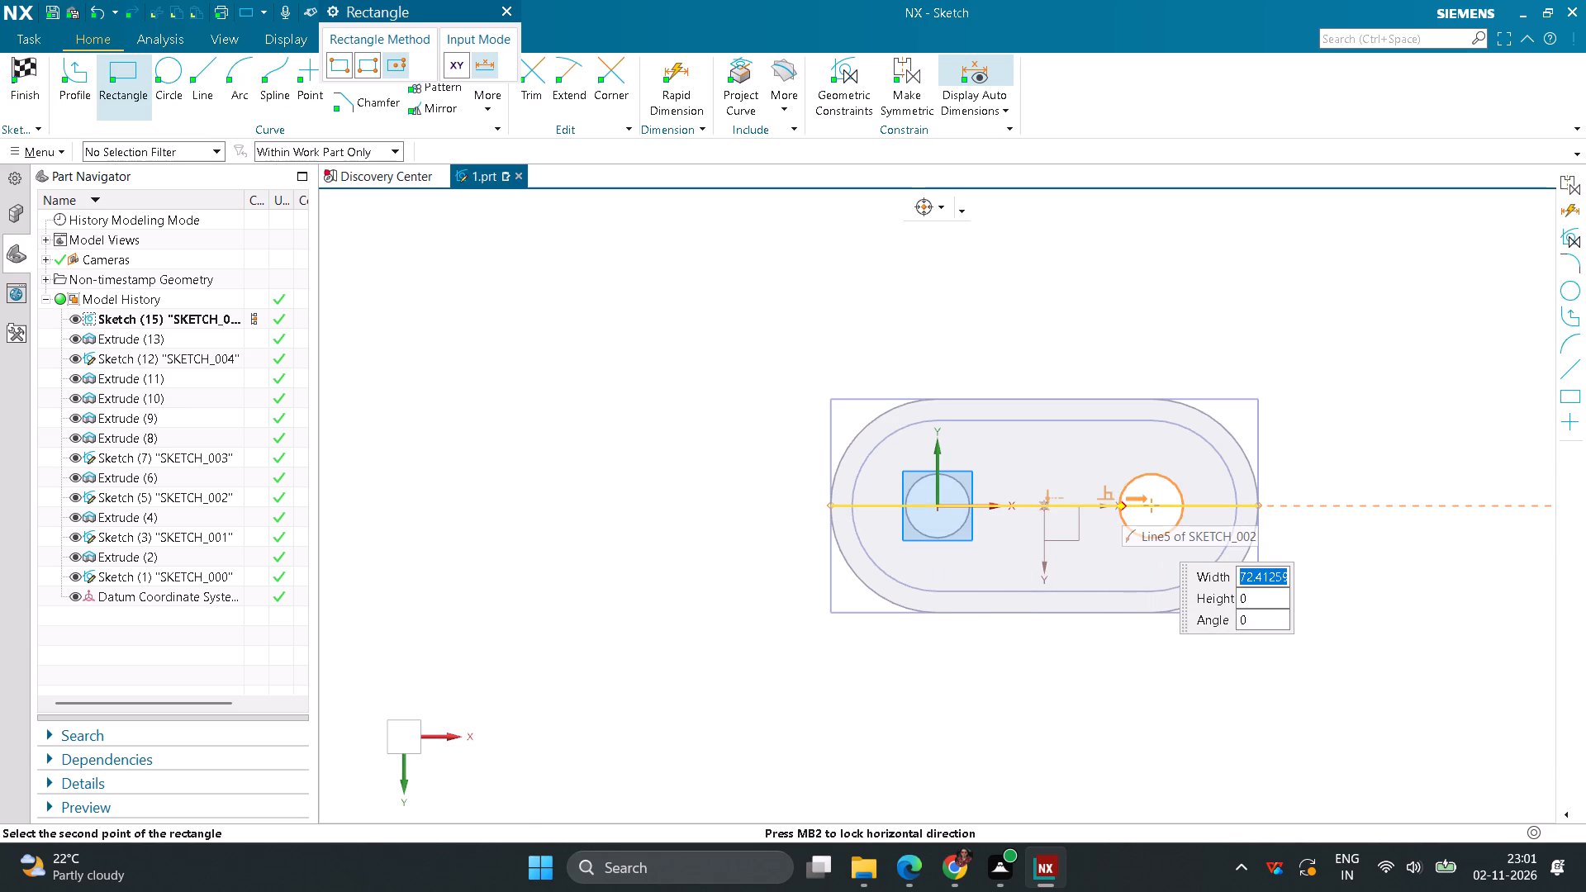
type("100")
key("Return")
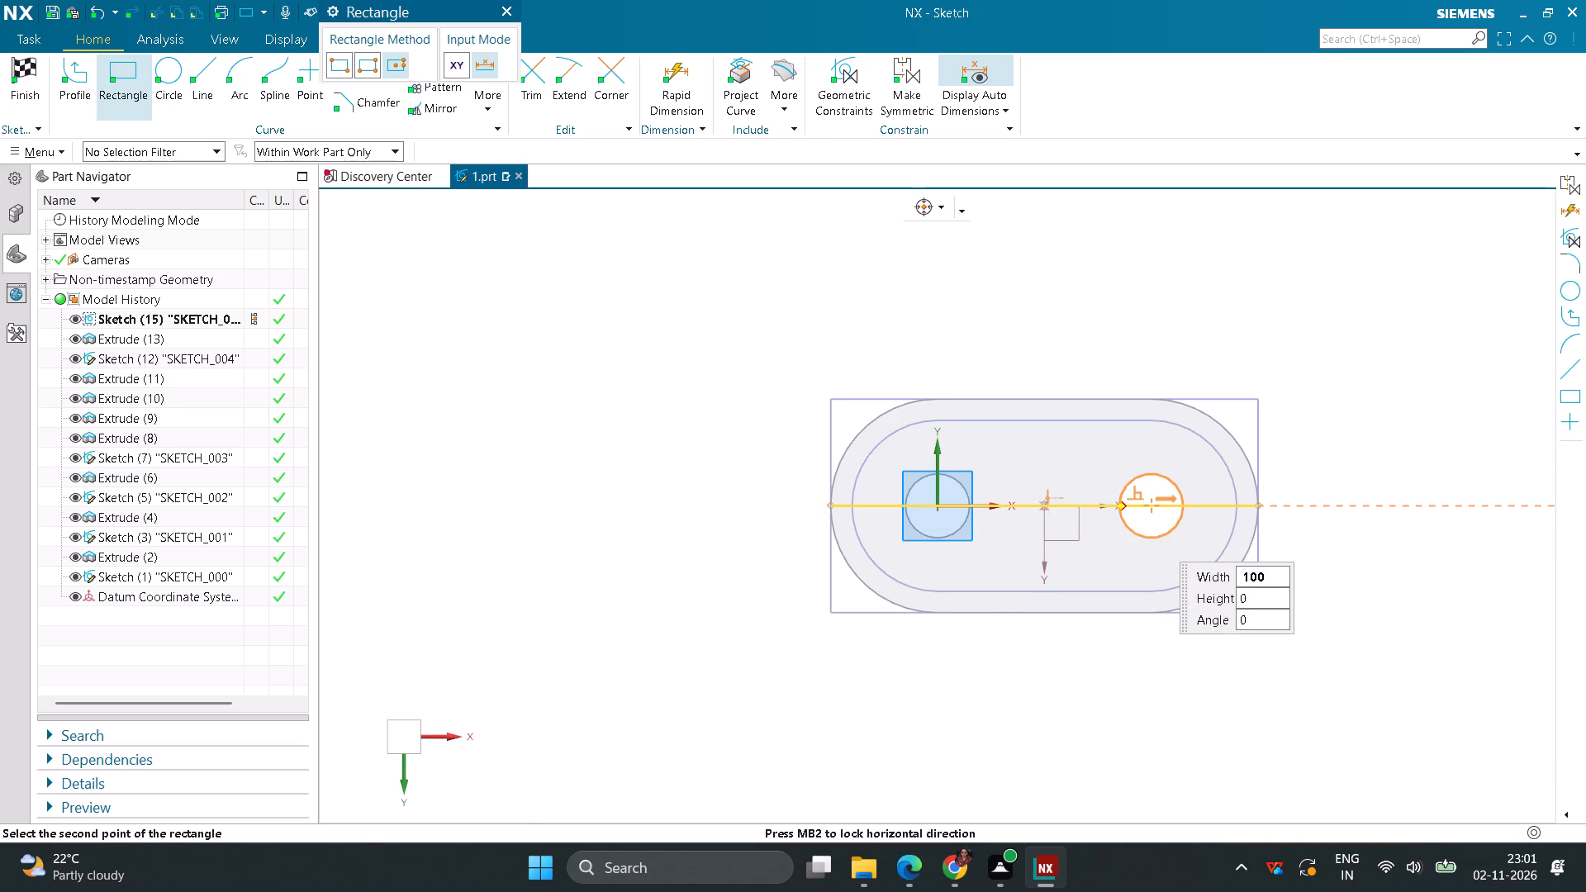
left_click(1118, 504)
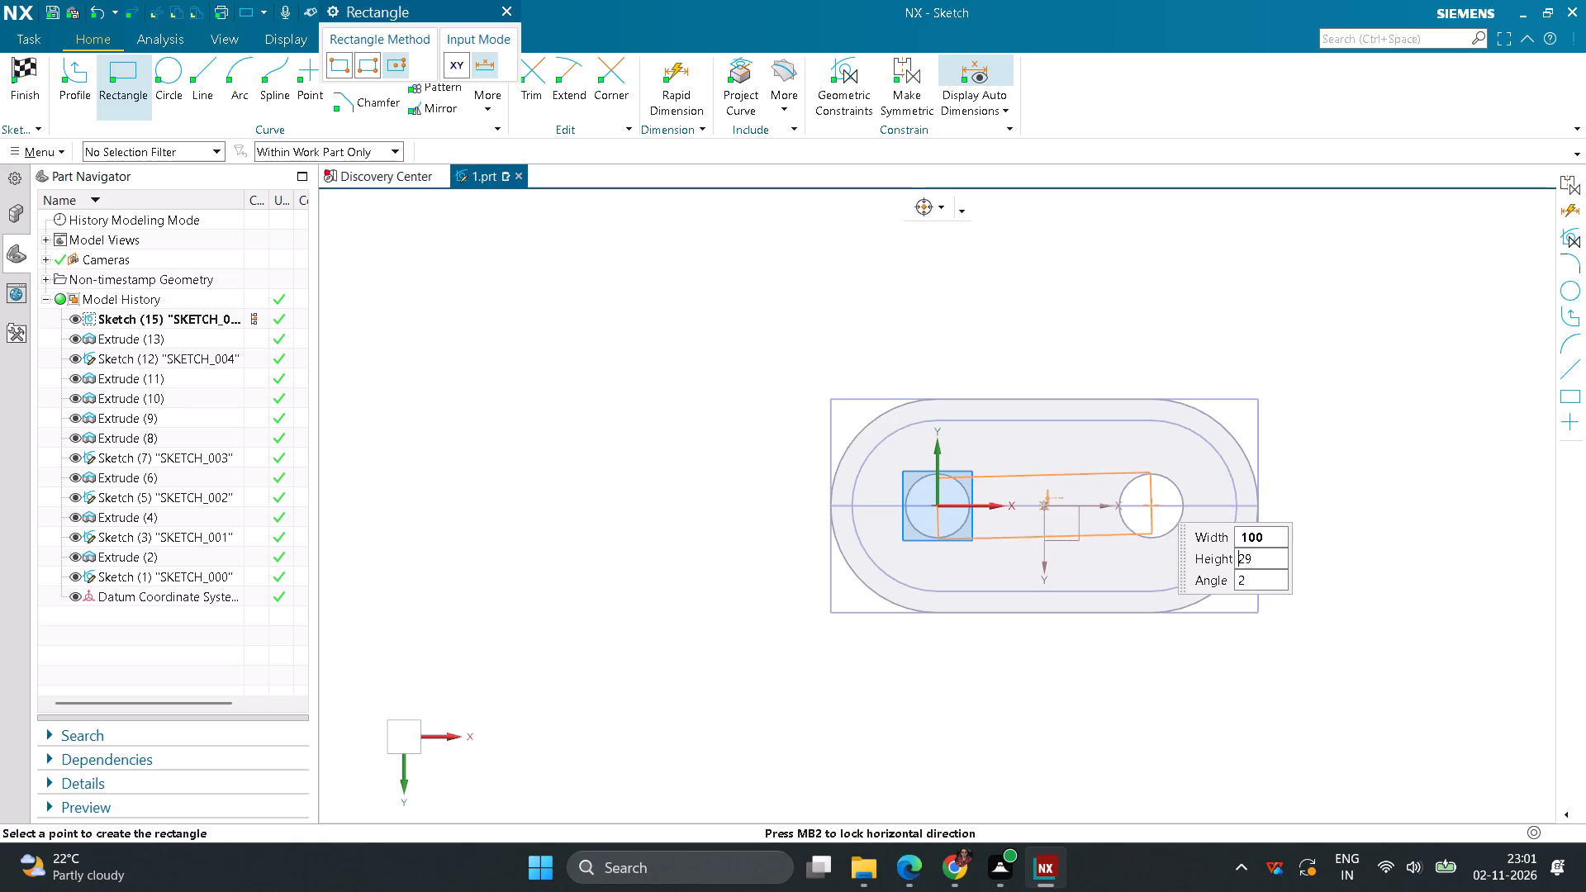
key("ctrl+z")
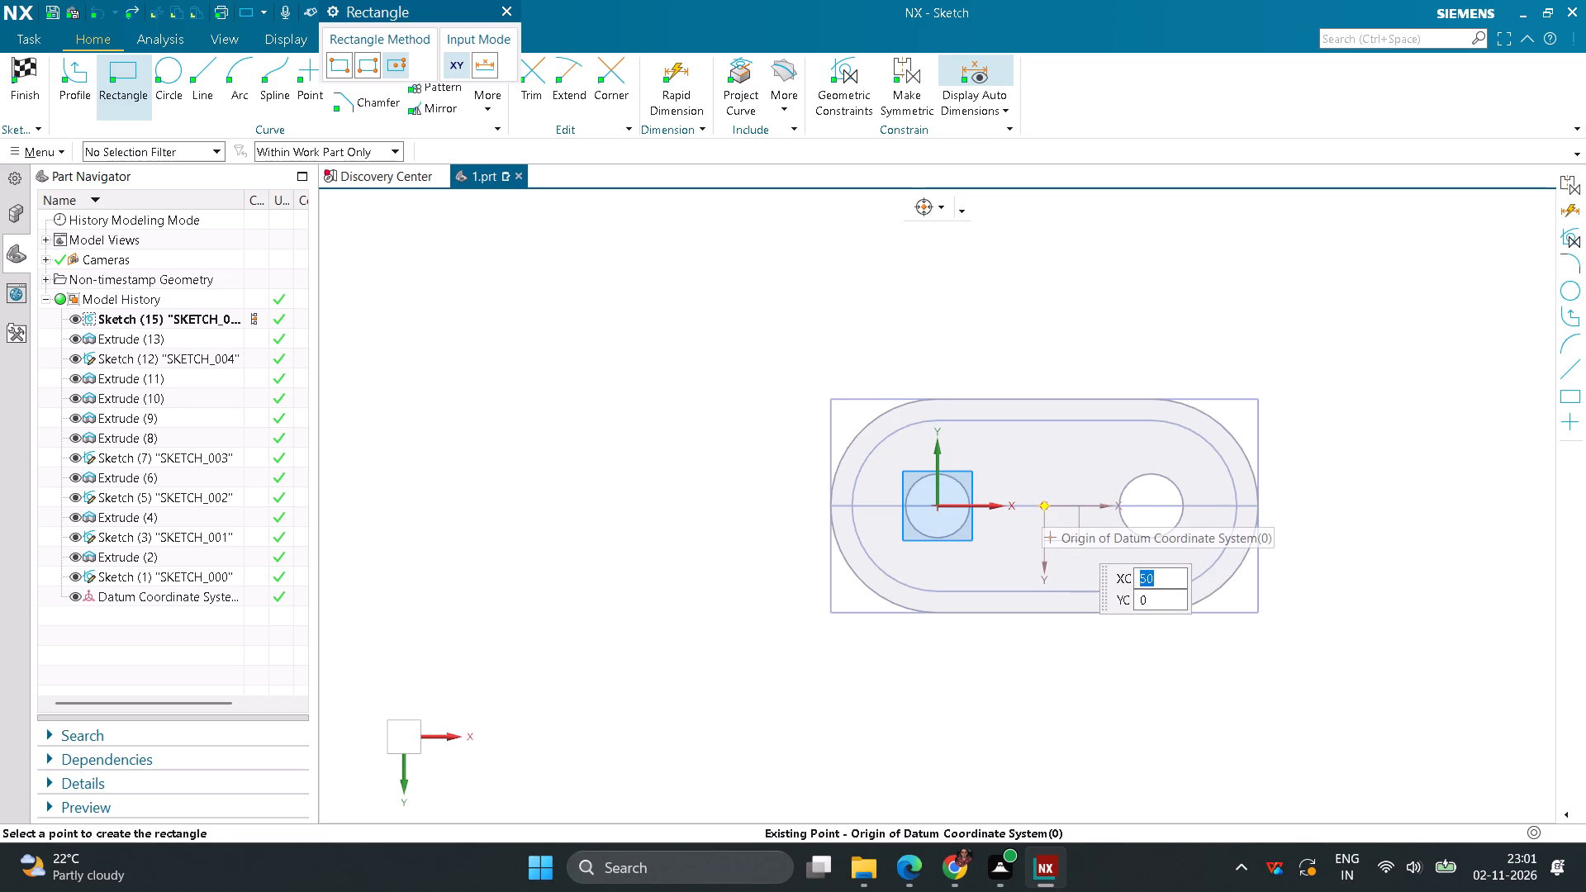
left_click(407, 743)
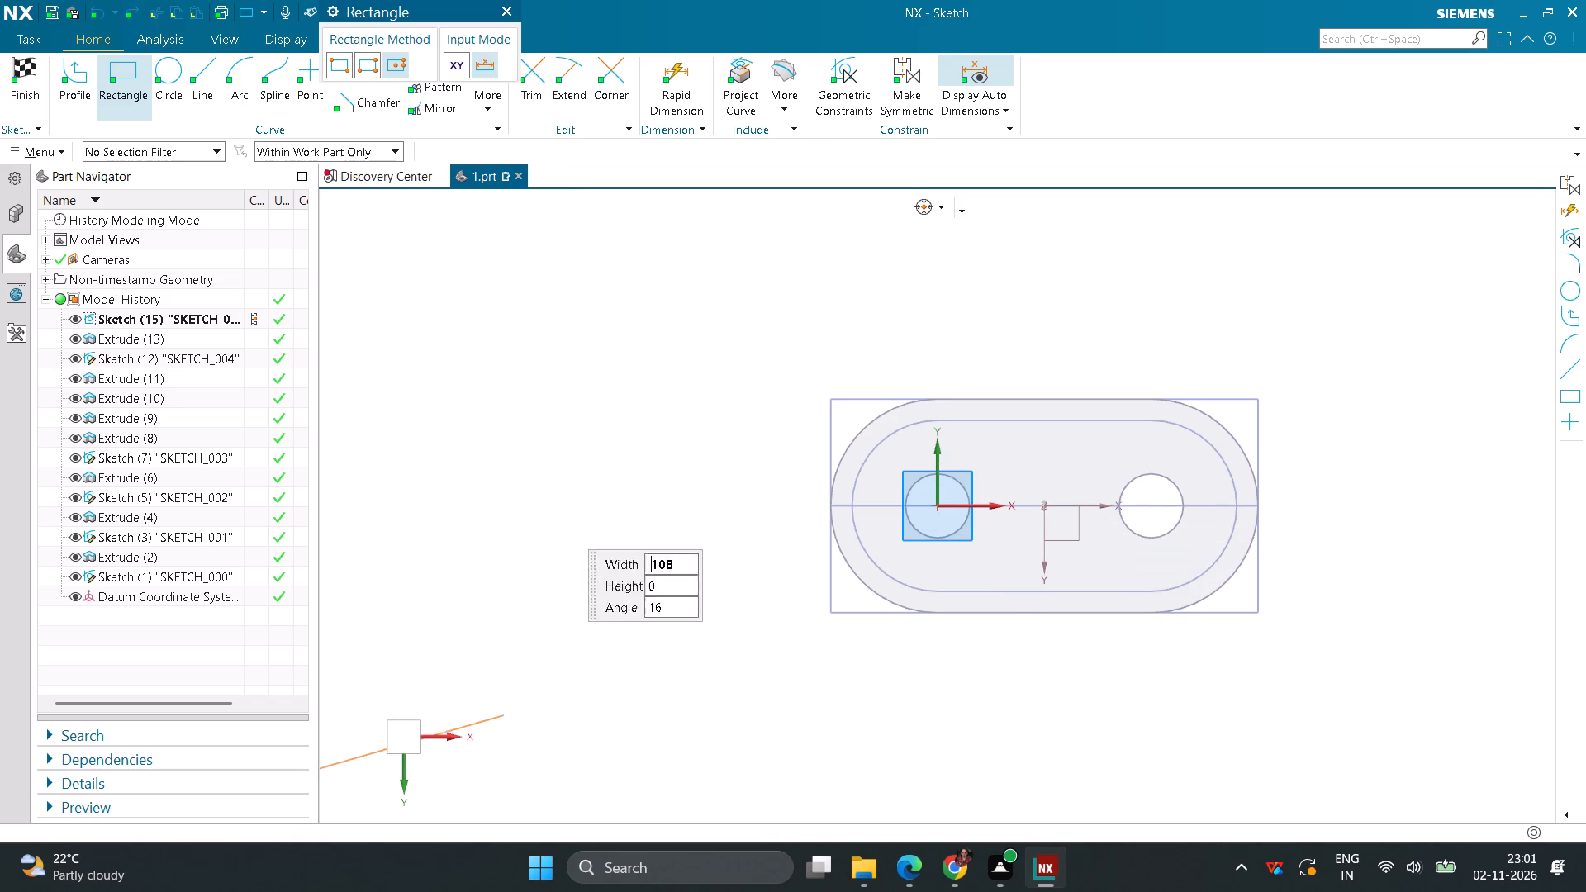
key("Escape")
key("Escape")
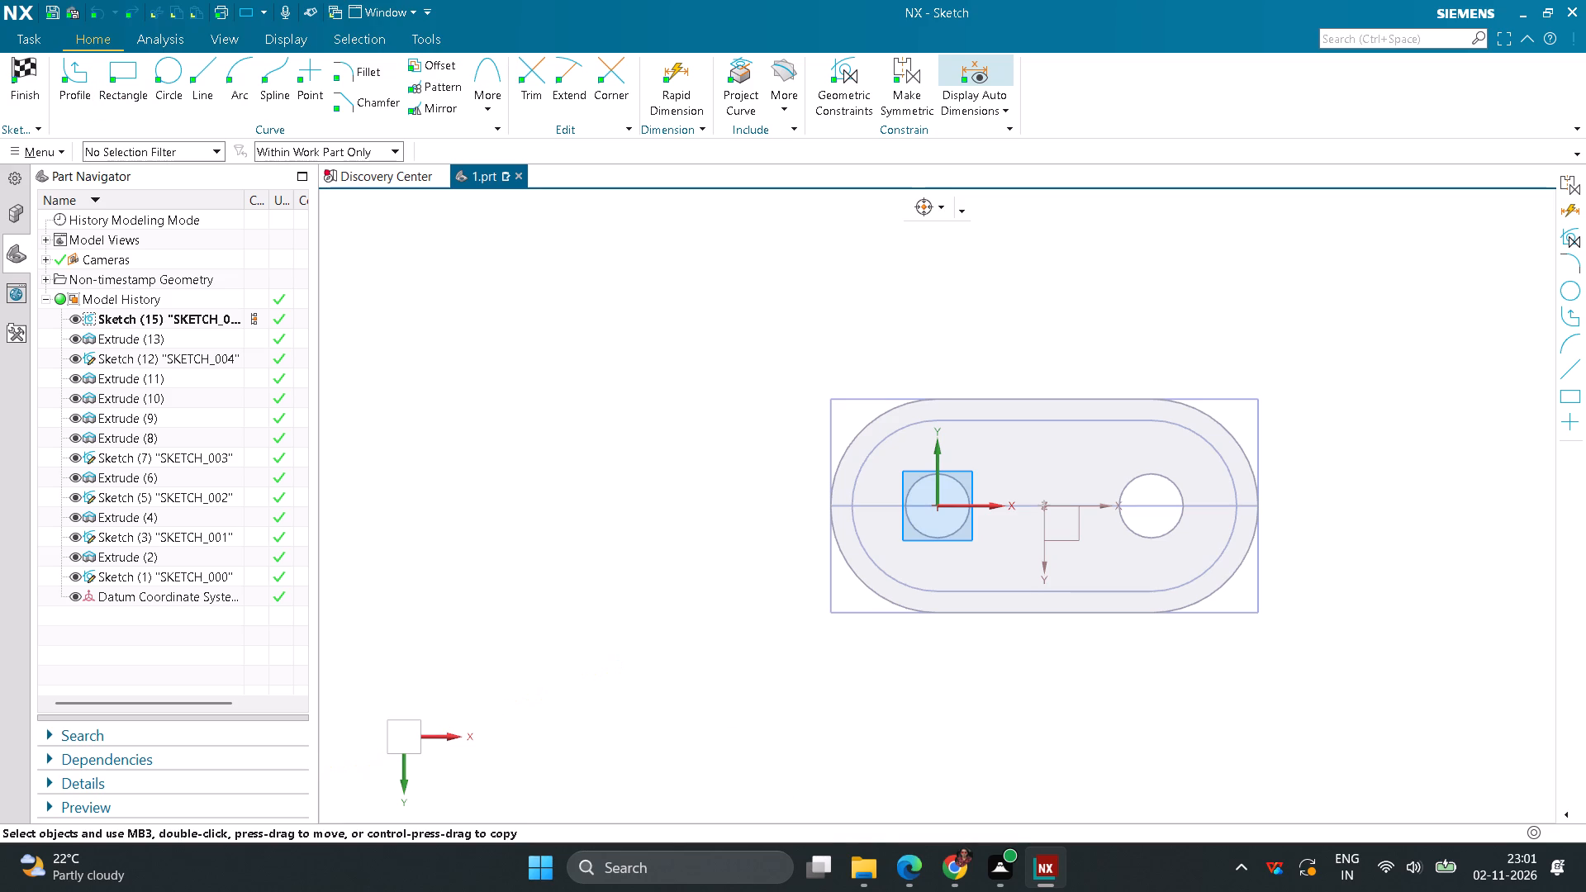
Sketch a horizontal rectangle about 92.5 by 34 mm, centred on the datum coordinate system's origin between the two holes.
left_click(406, 727)
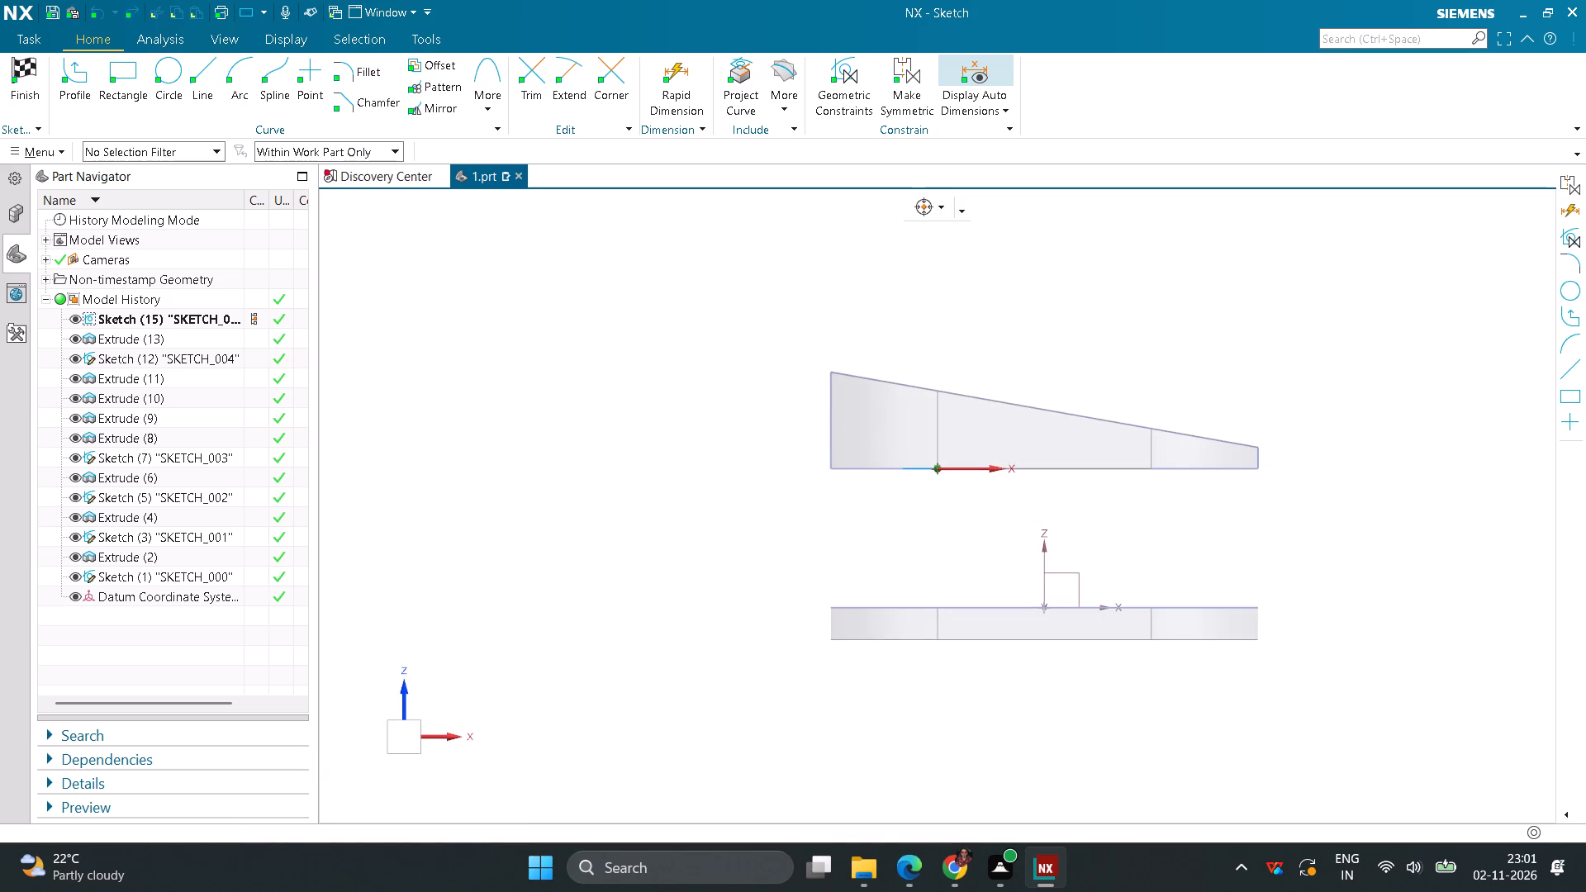
middle_click_drag(527, 760, 526, 688)
left_click(419, 747)
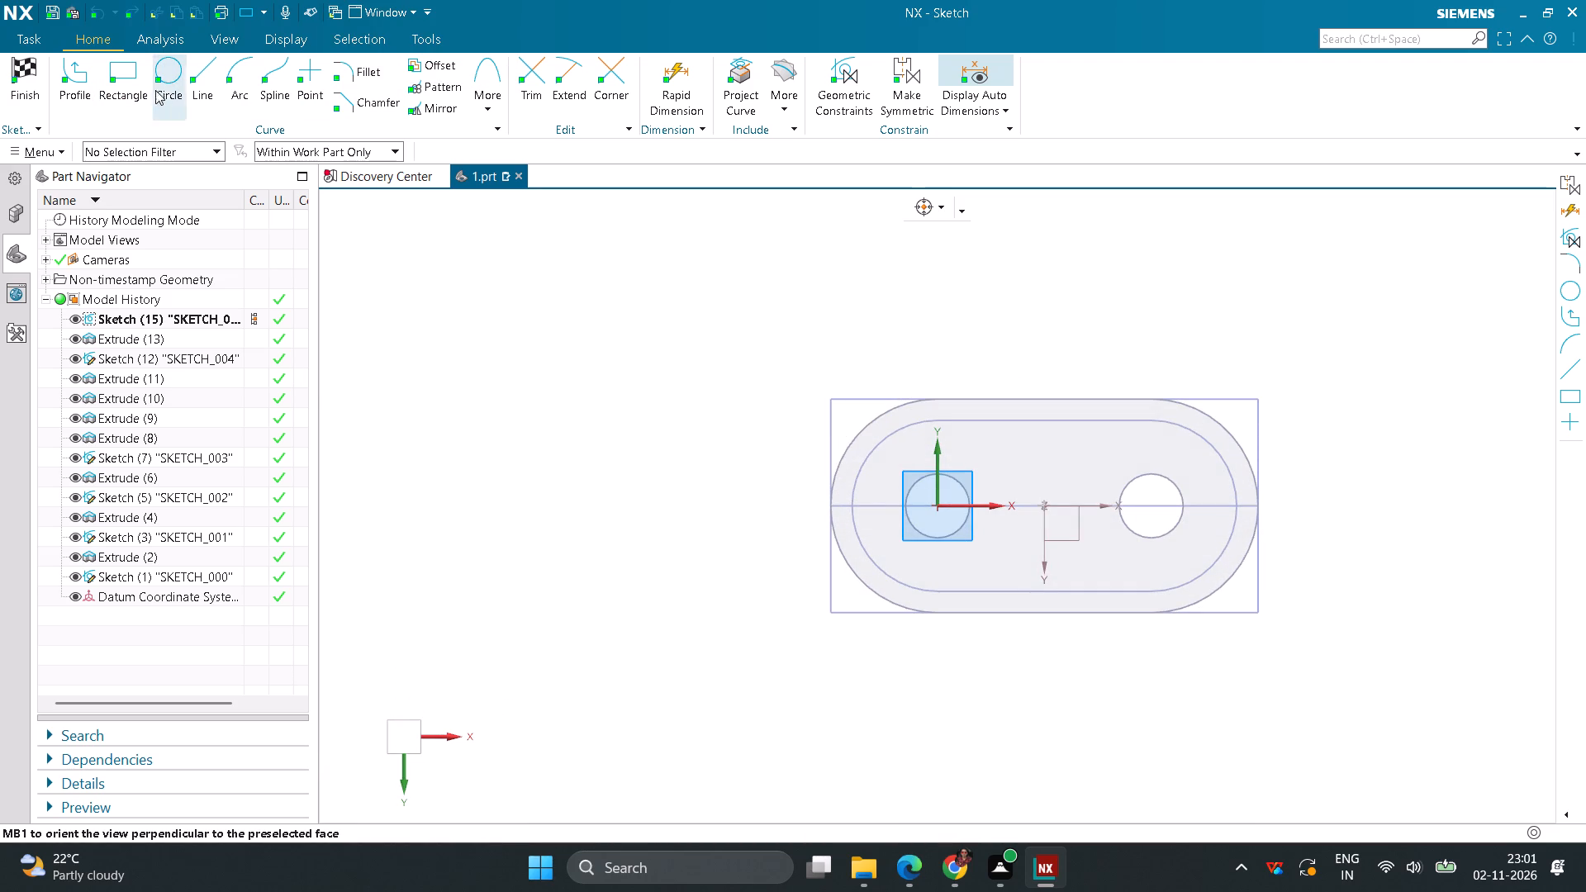
left_click(131, 71)
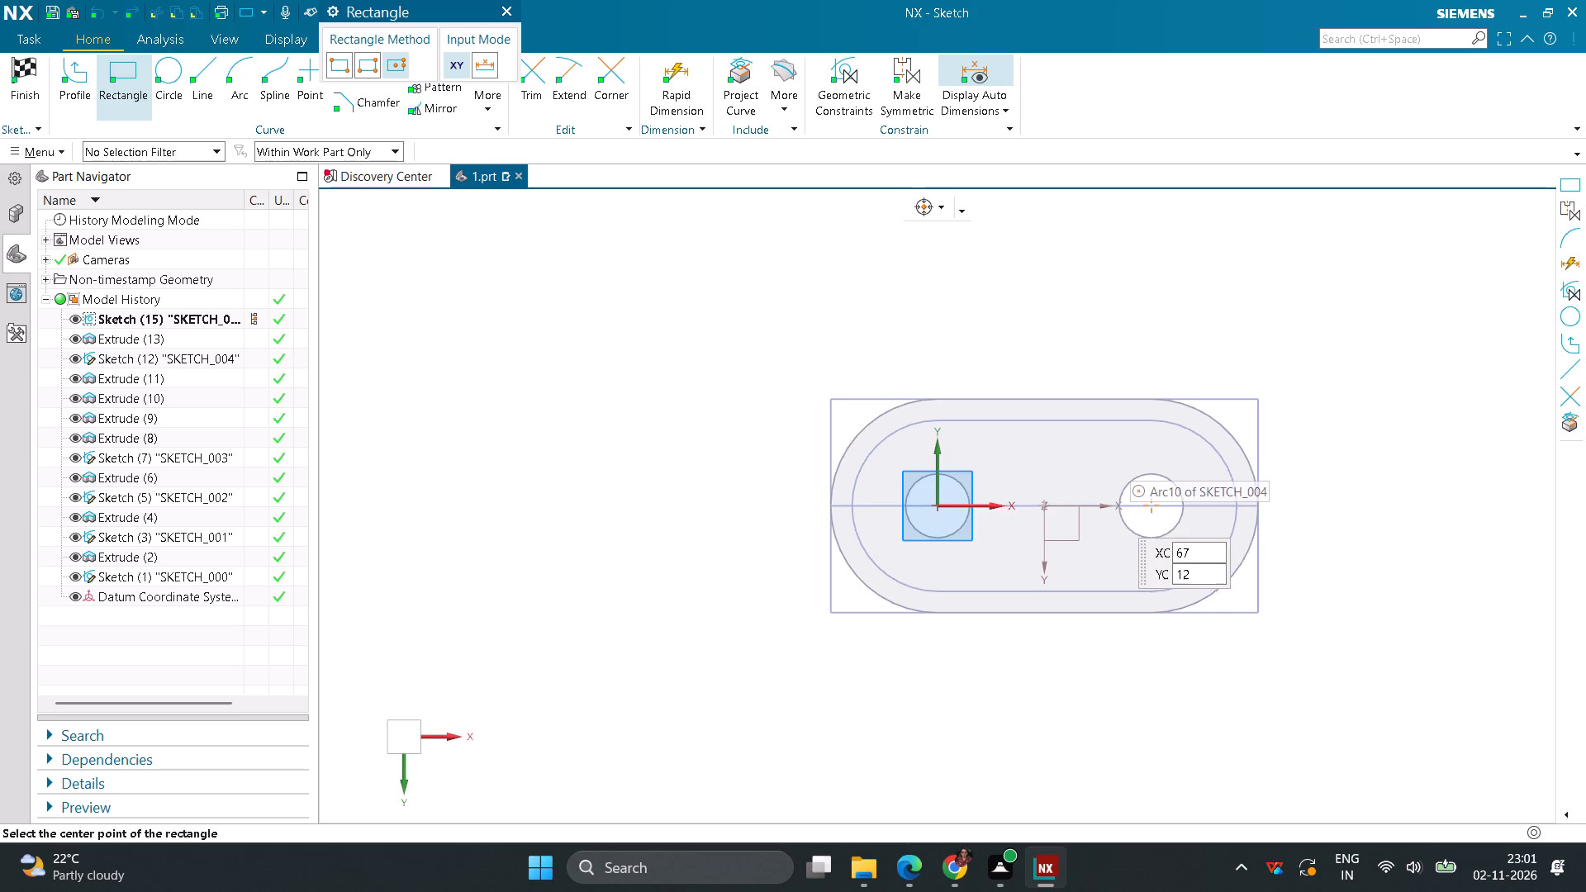
left_click(1046, 506)
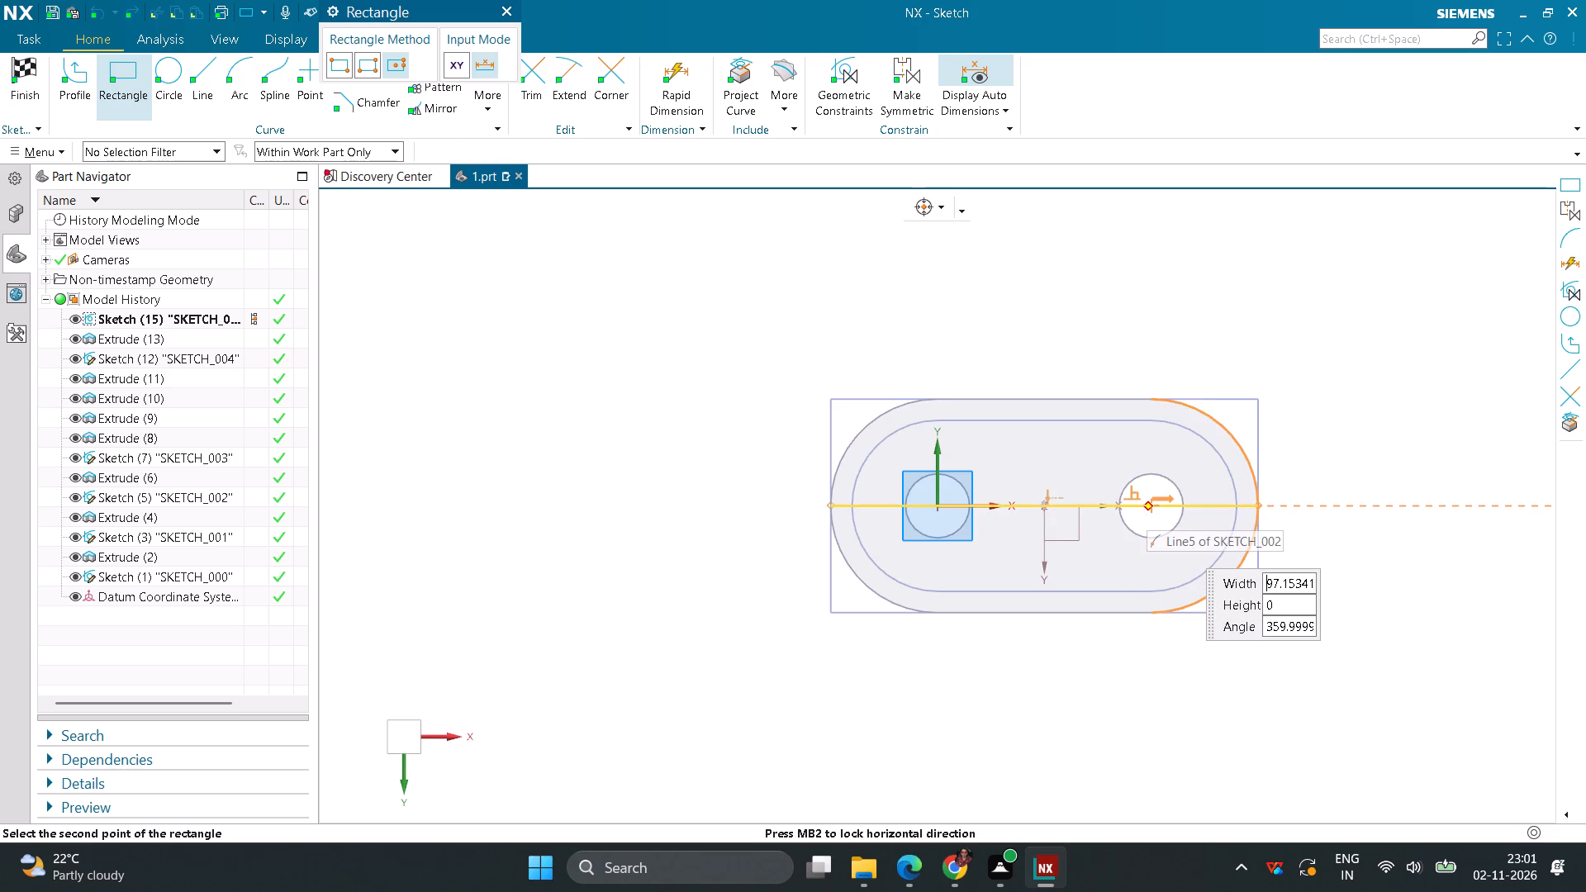
left_click(1143, 510)
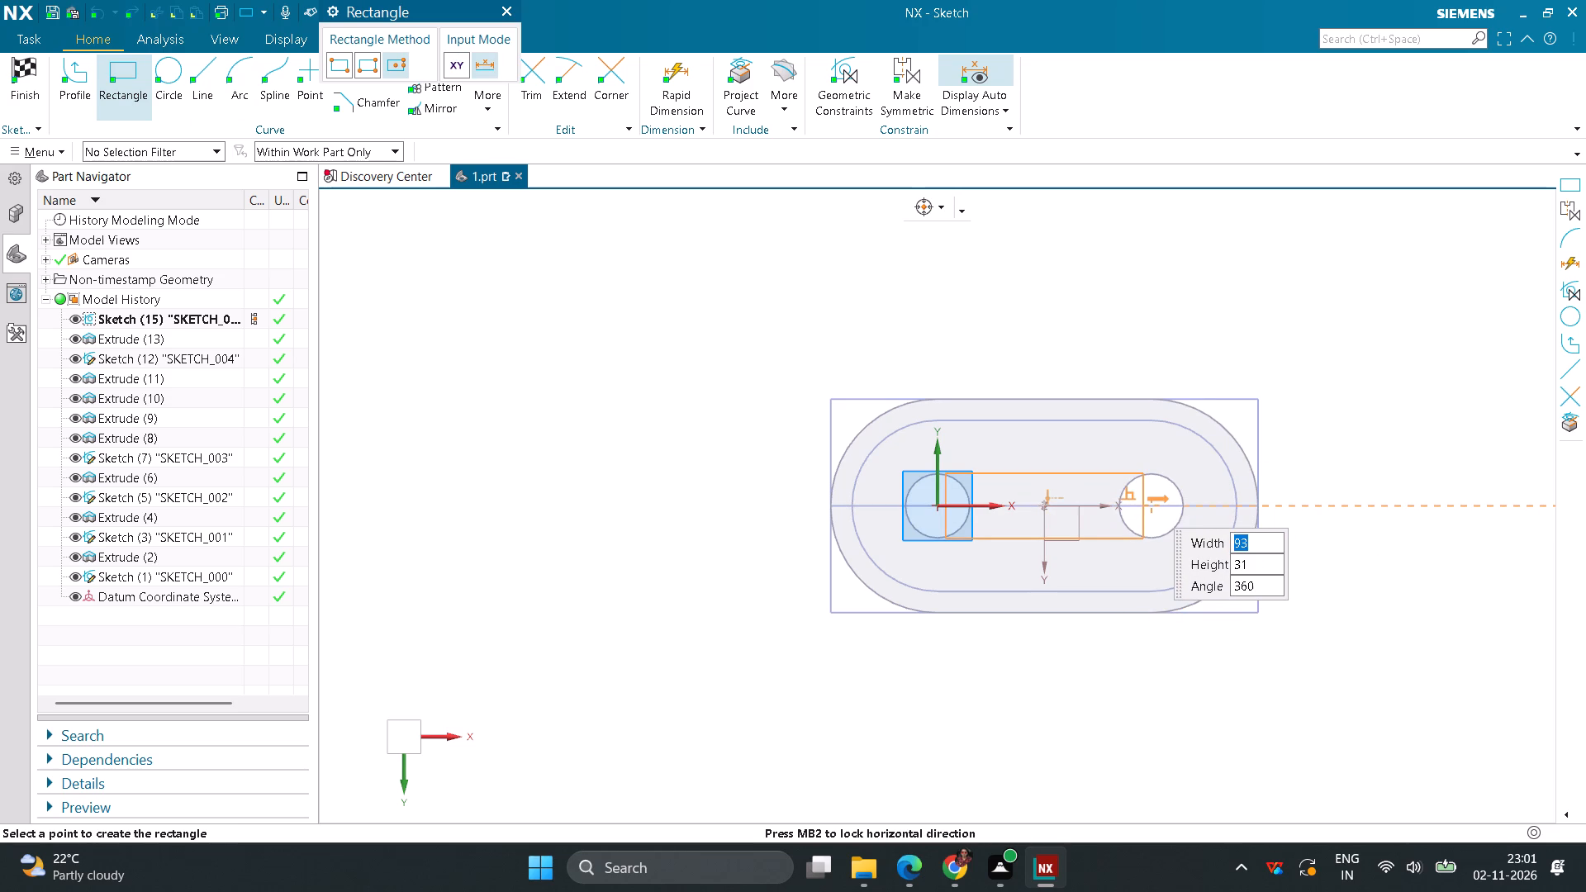
left_click(1116, 470)
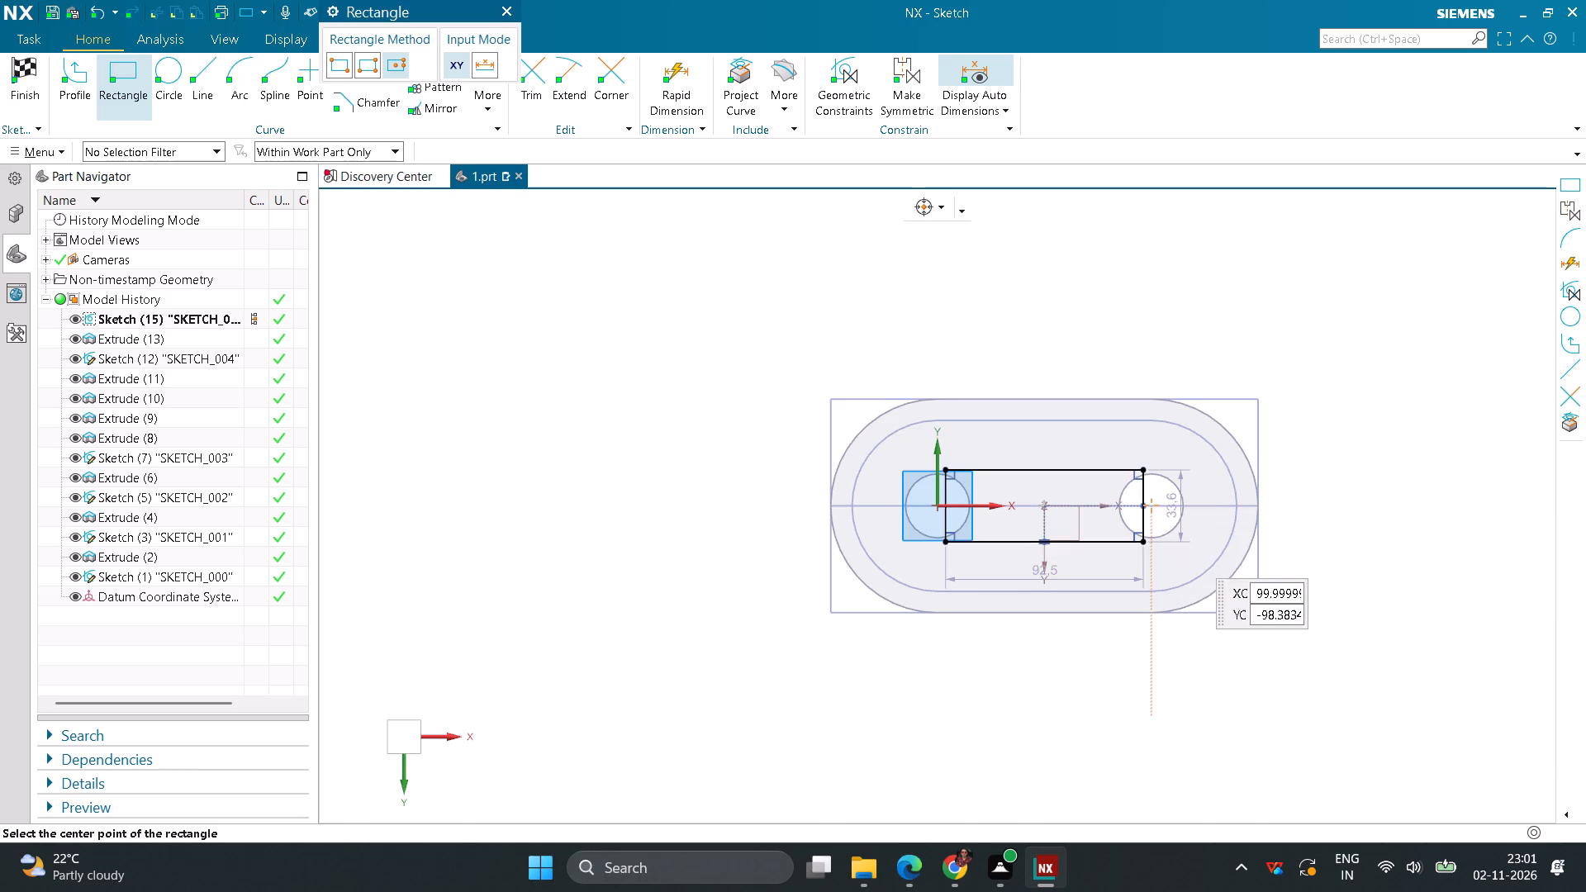
middle_click(1113, 702)
Set the rectangle's width to 100 mm and place its dimension below the outer slot outline.
double_click(1066, 578)
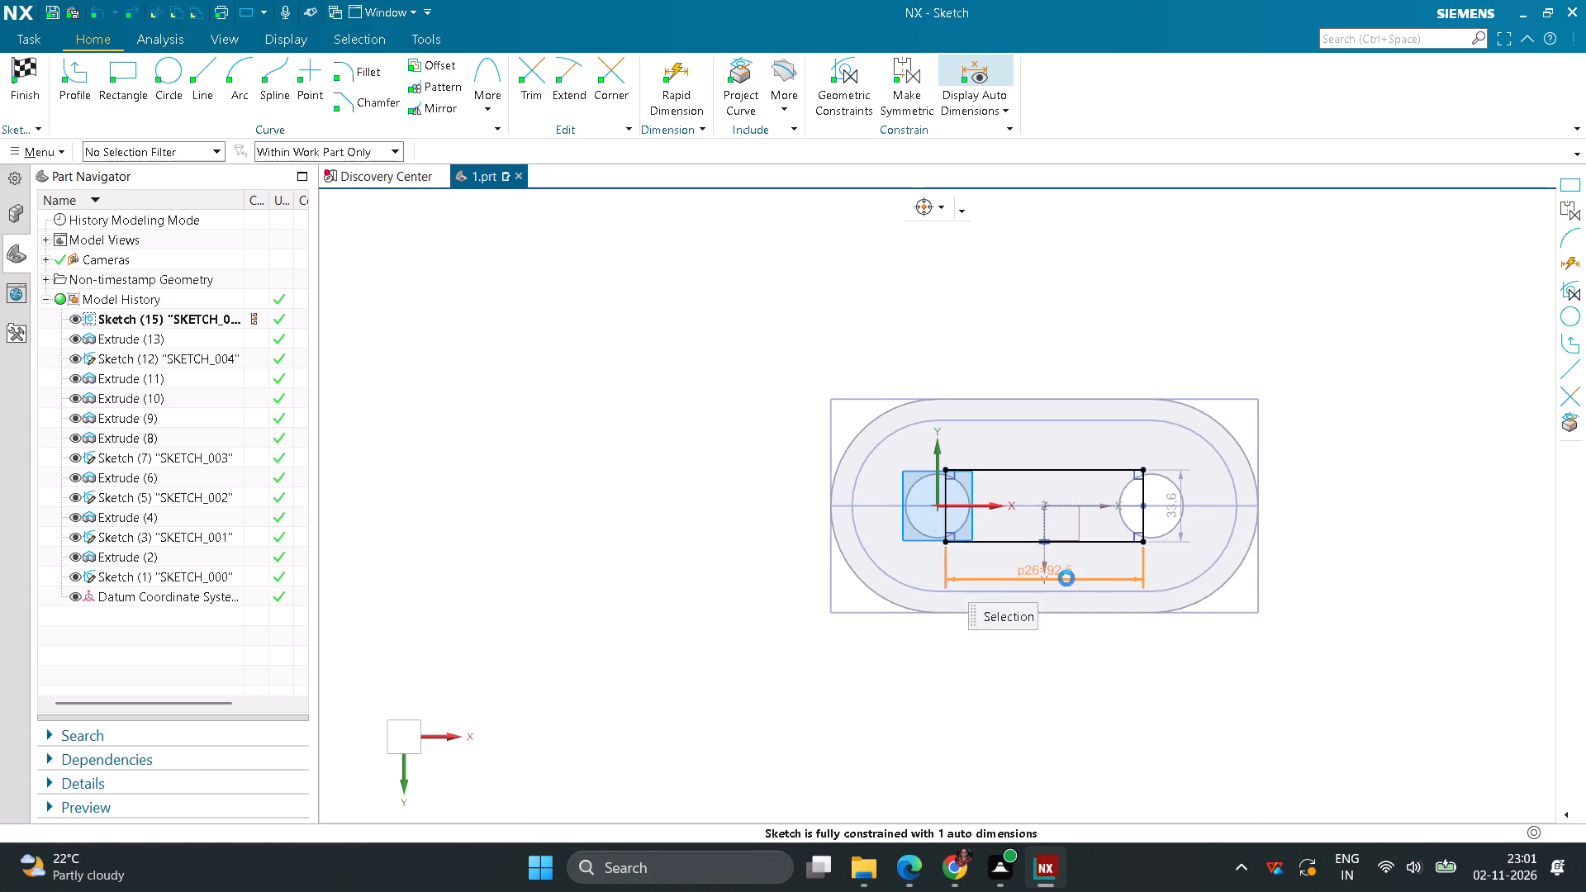
type("100")
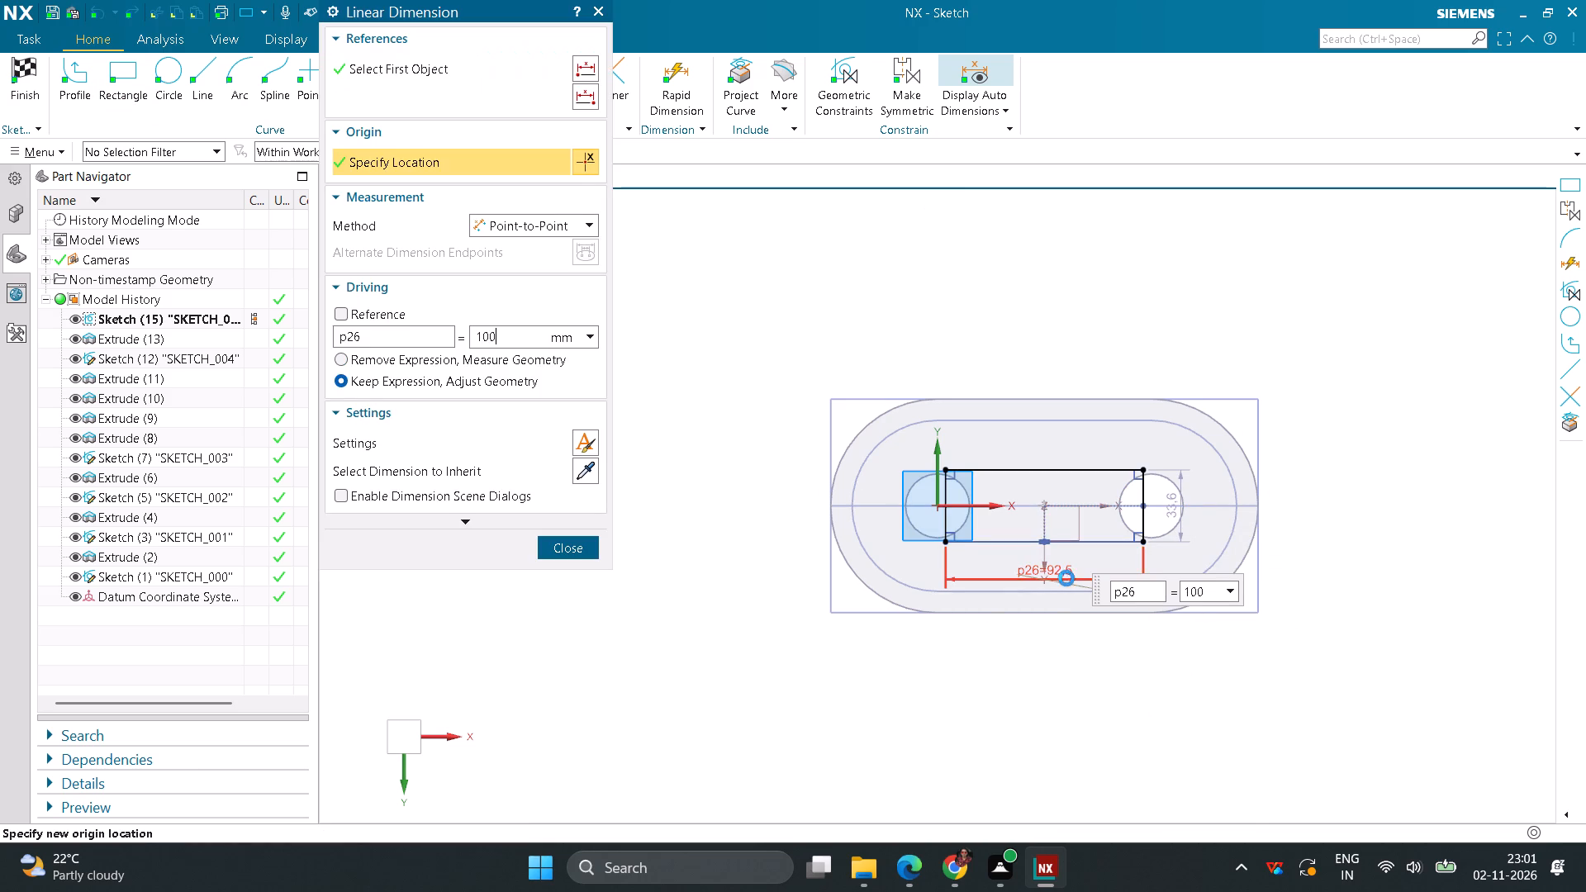
key("Return")
left_click(1413, 521)
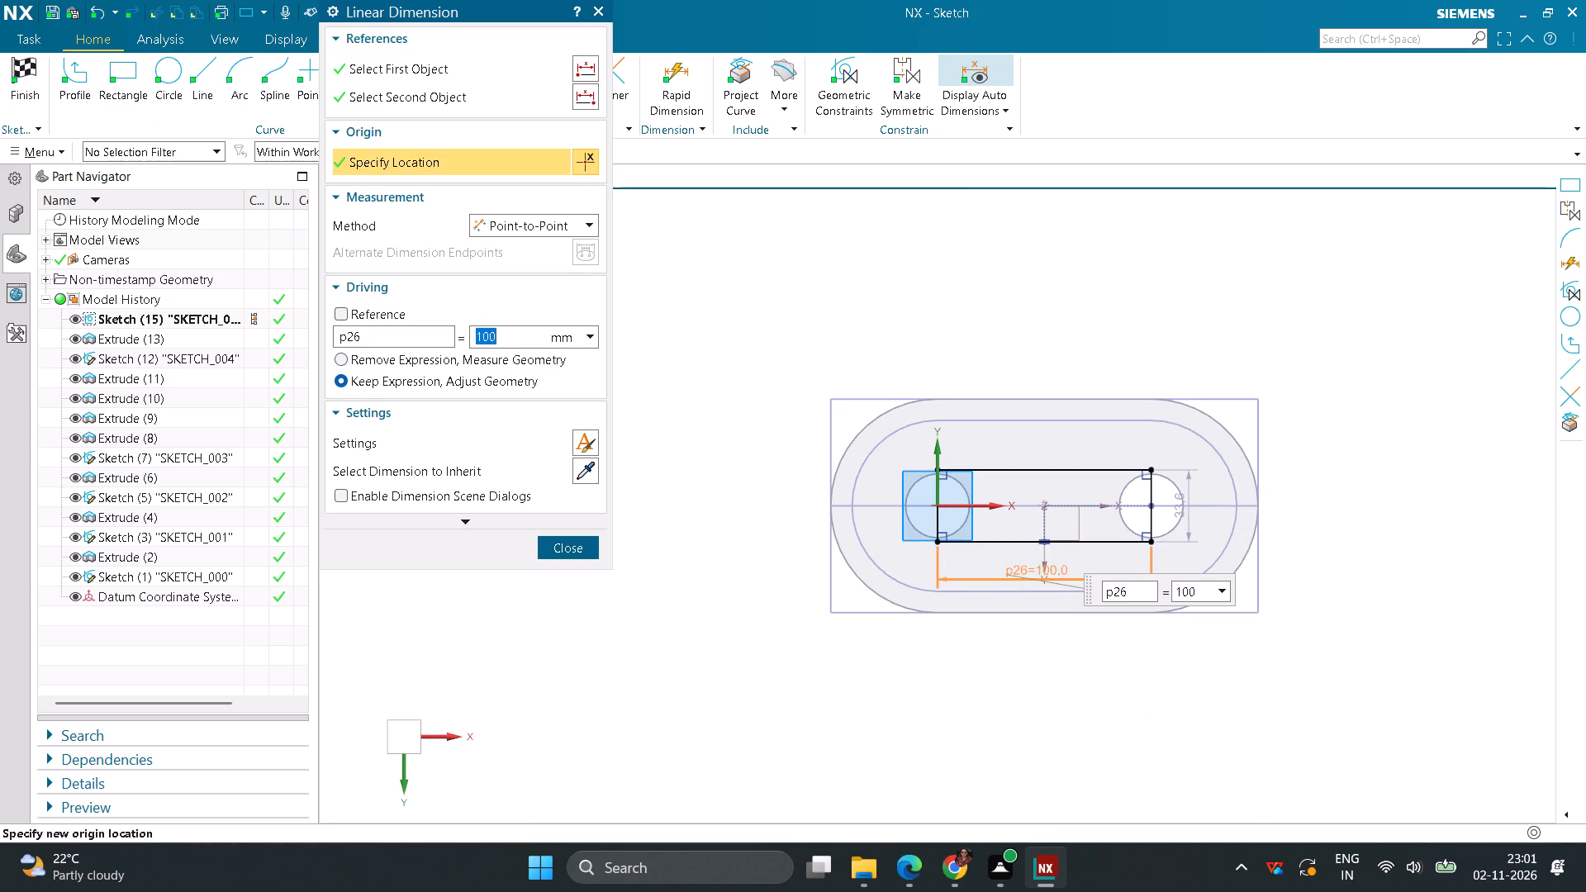
left_click_drag(1414, 529, 1306, 610)
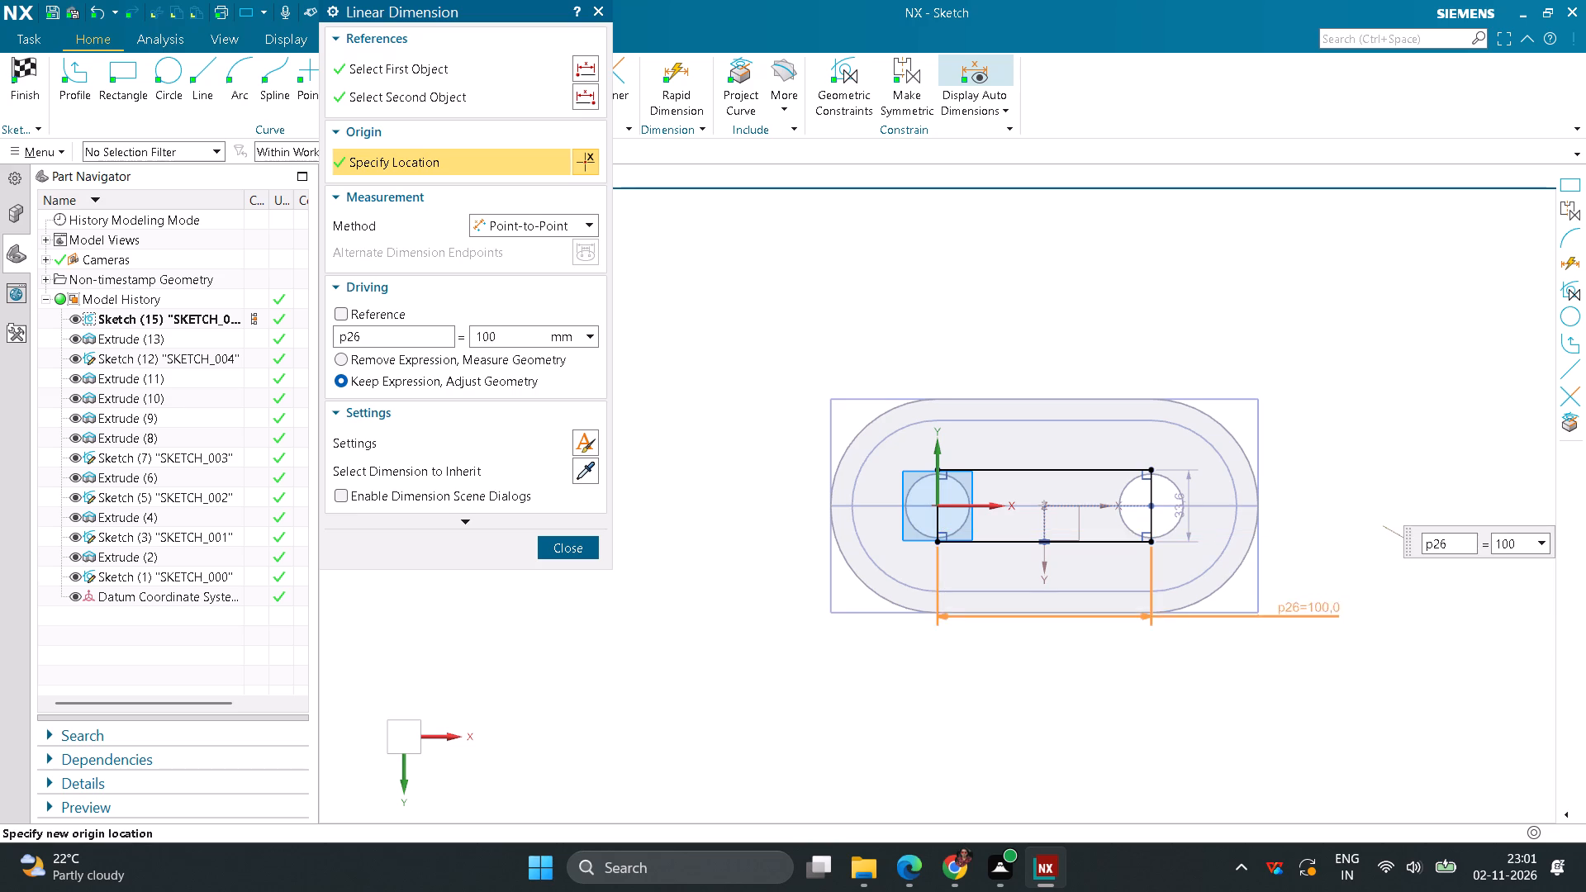
left_click_drag(1306, 610, 1237, 642)
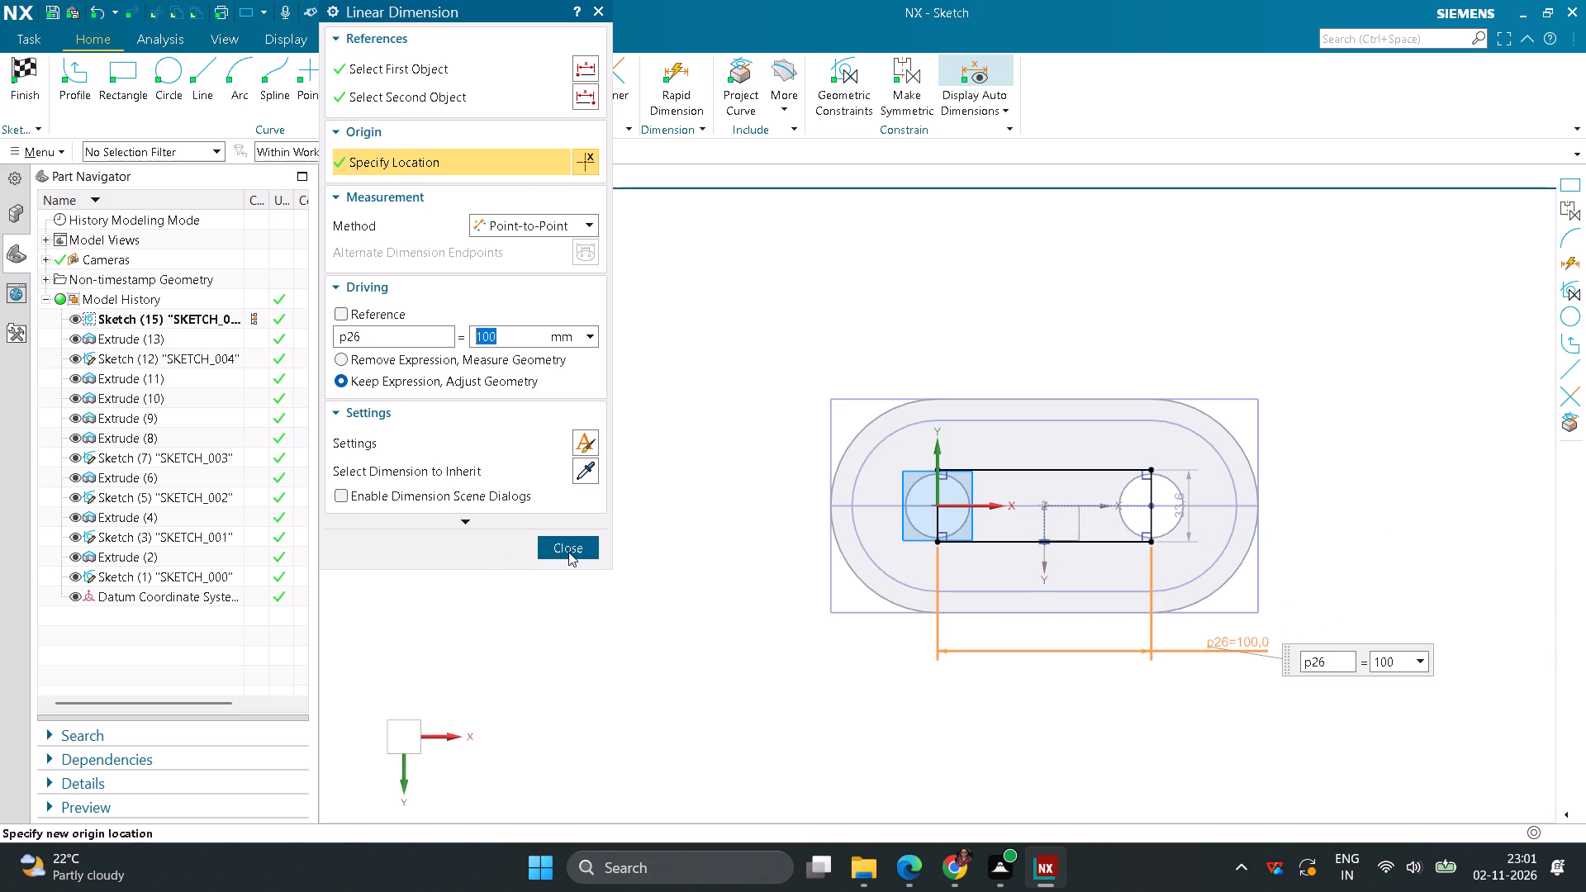
left_click(568, 552)
Set the rectangle's height to 50 mm.
double_click(1187, 526)
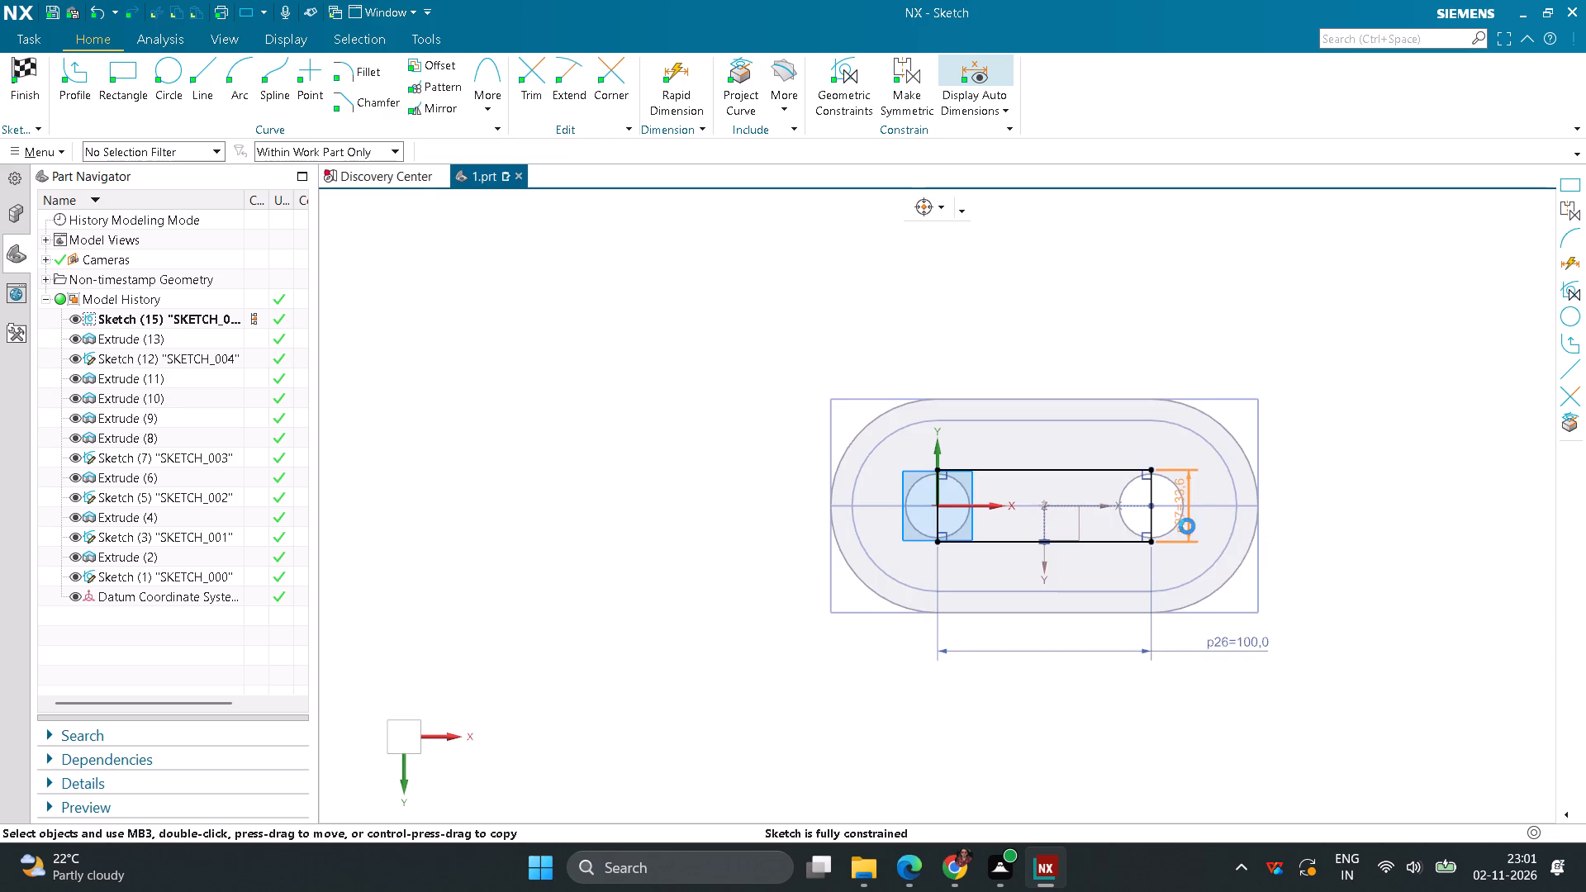
type("50")
key("Return")
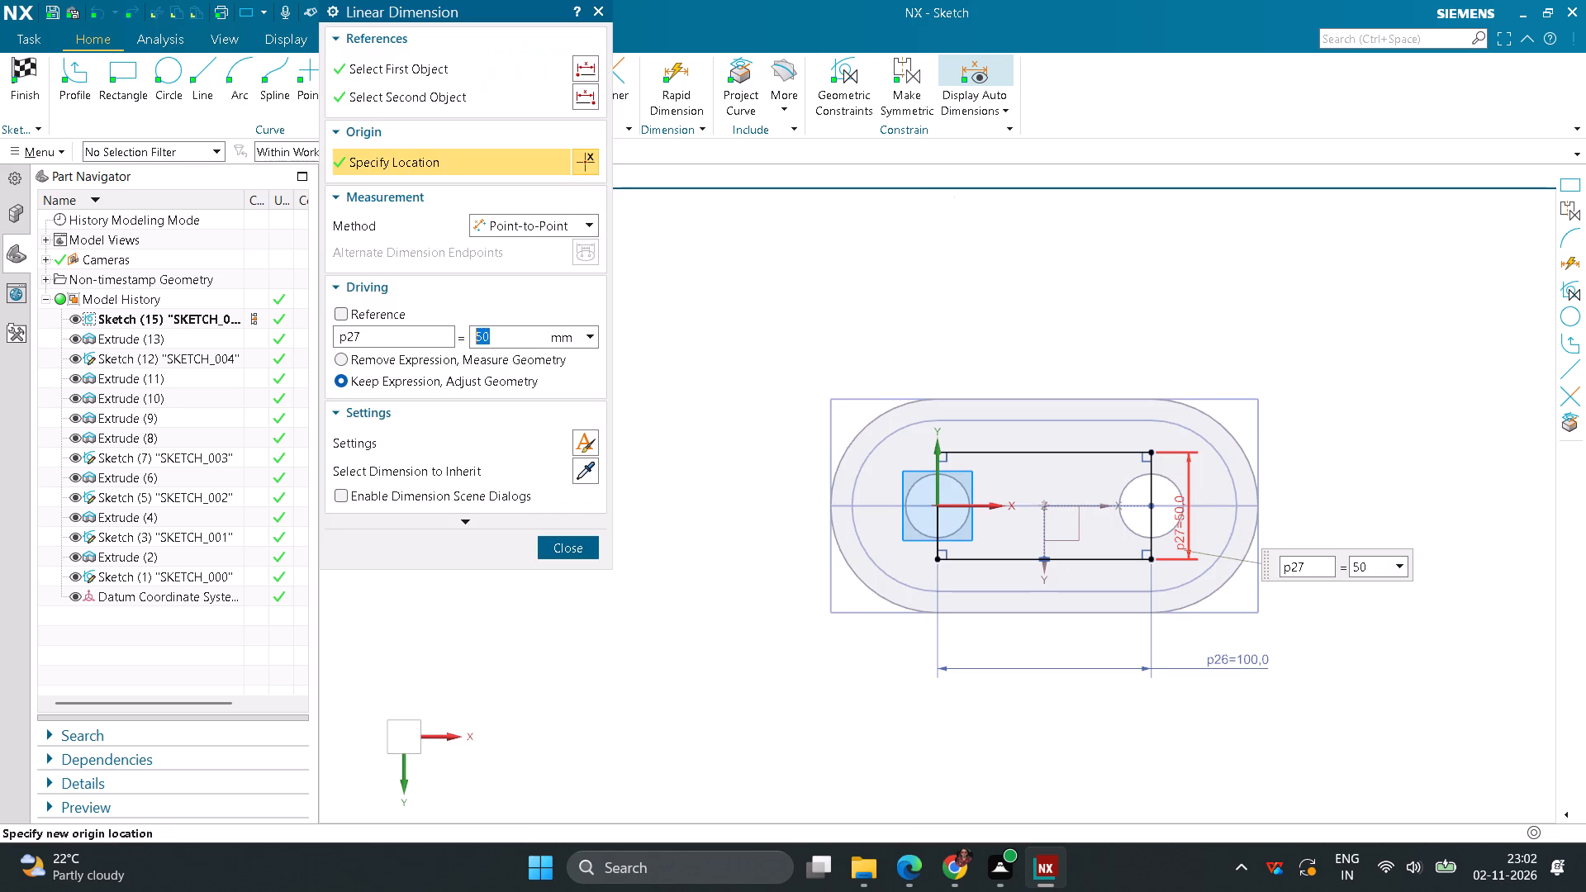
left_click(569, 543)
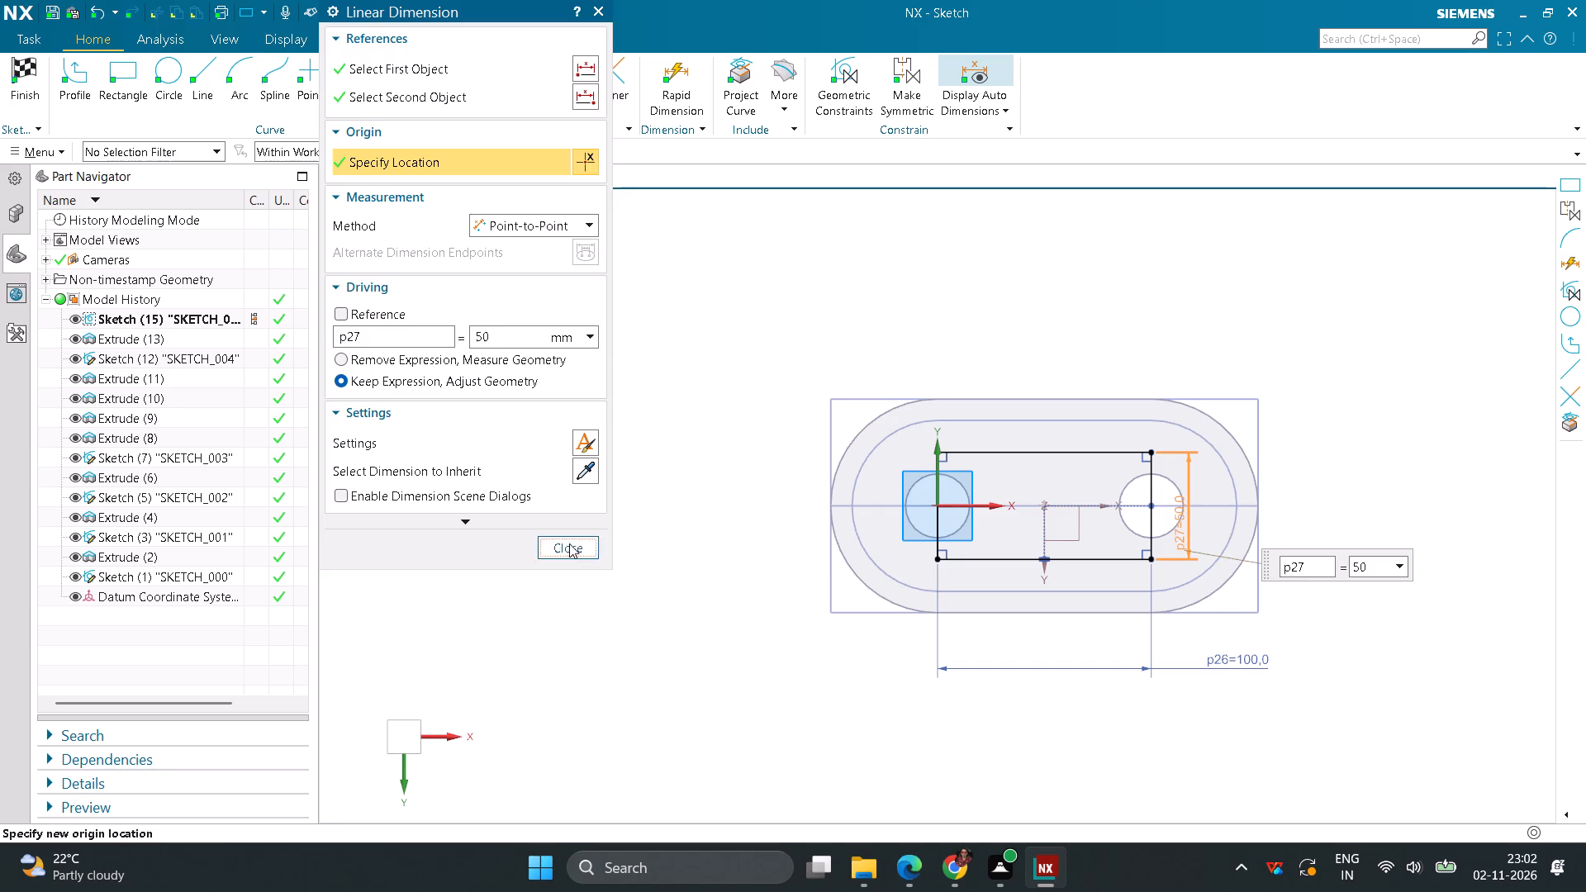
Draw a 25 mm radius arc joining the two left corners of the rectangle, bulging outward around the left hole.
left_click(239, 79)
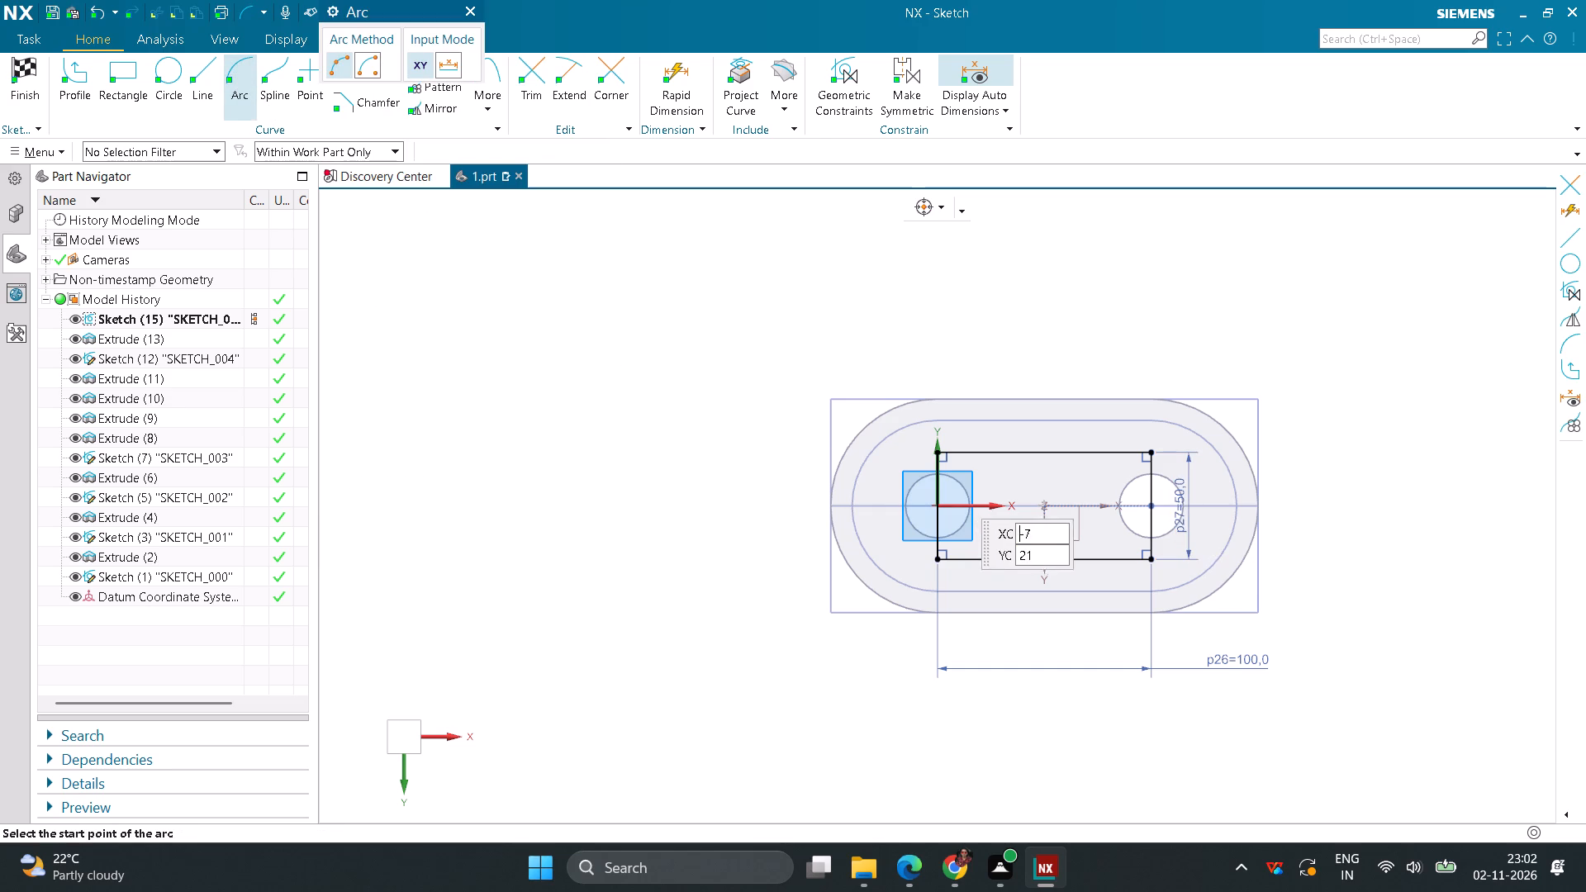
scroll(941, 453, "up", 3)
left_click(933, 452)
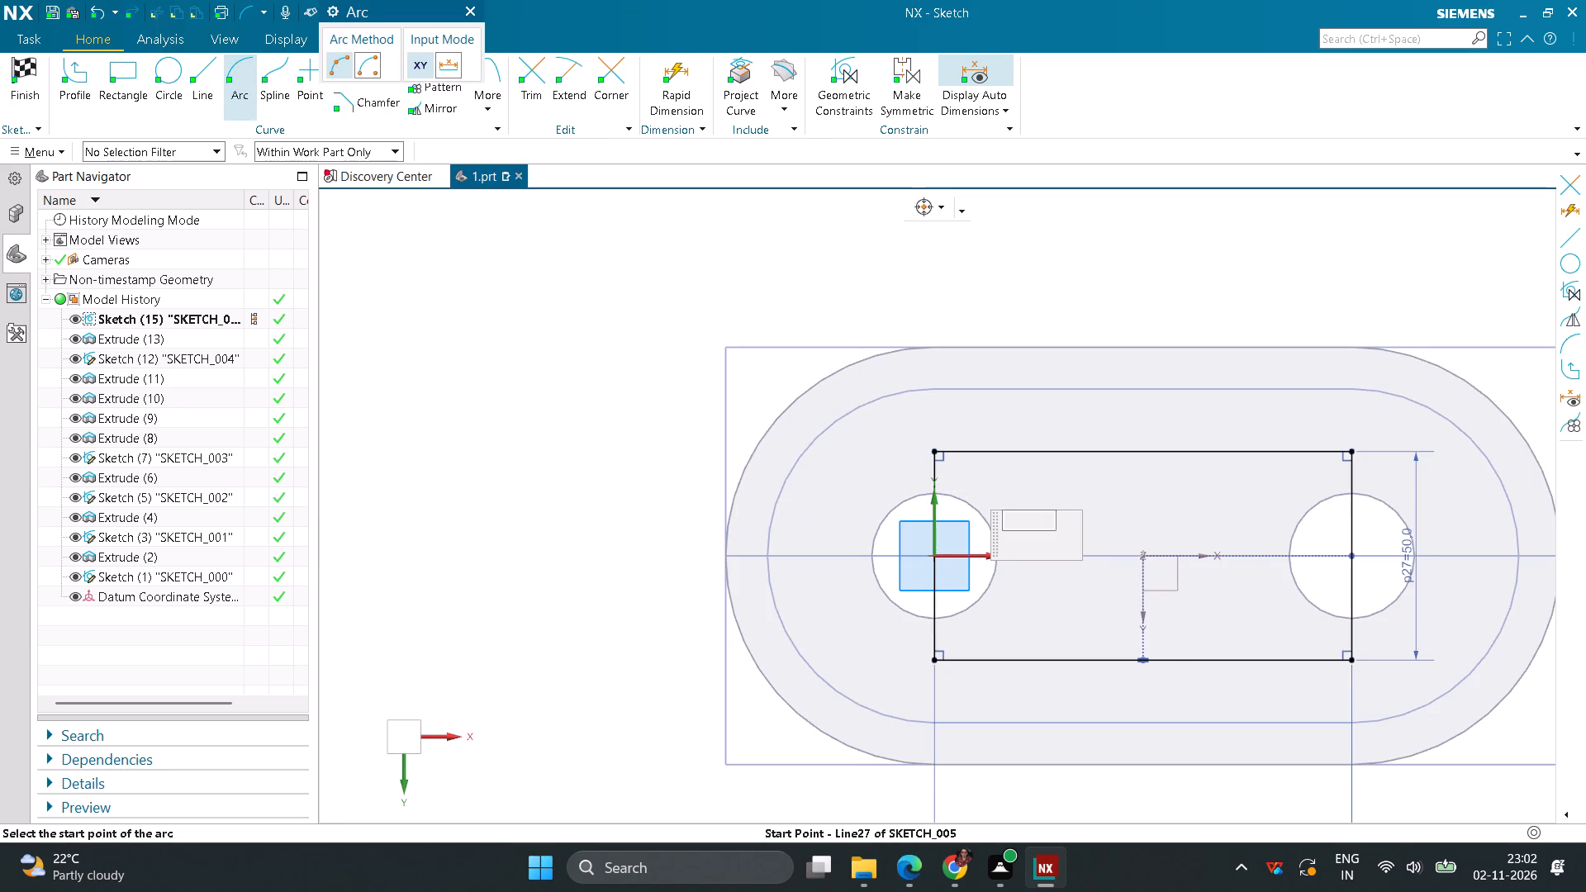
left_click(936, 661)
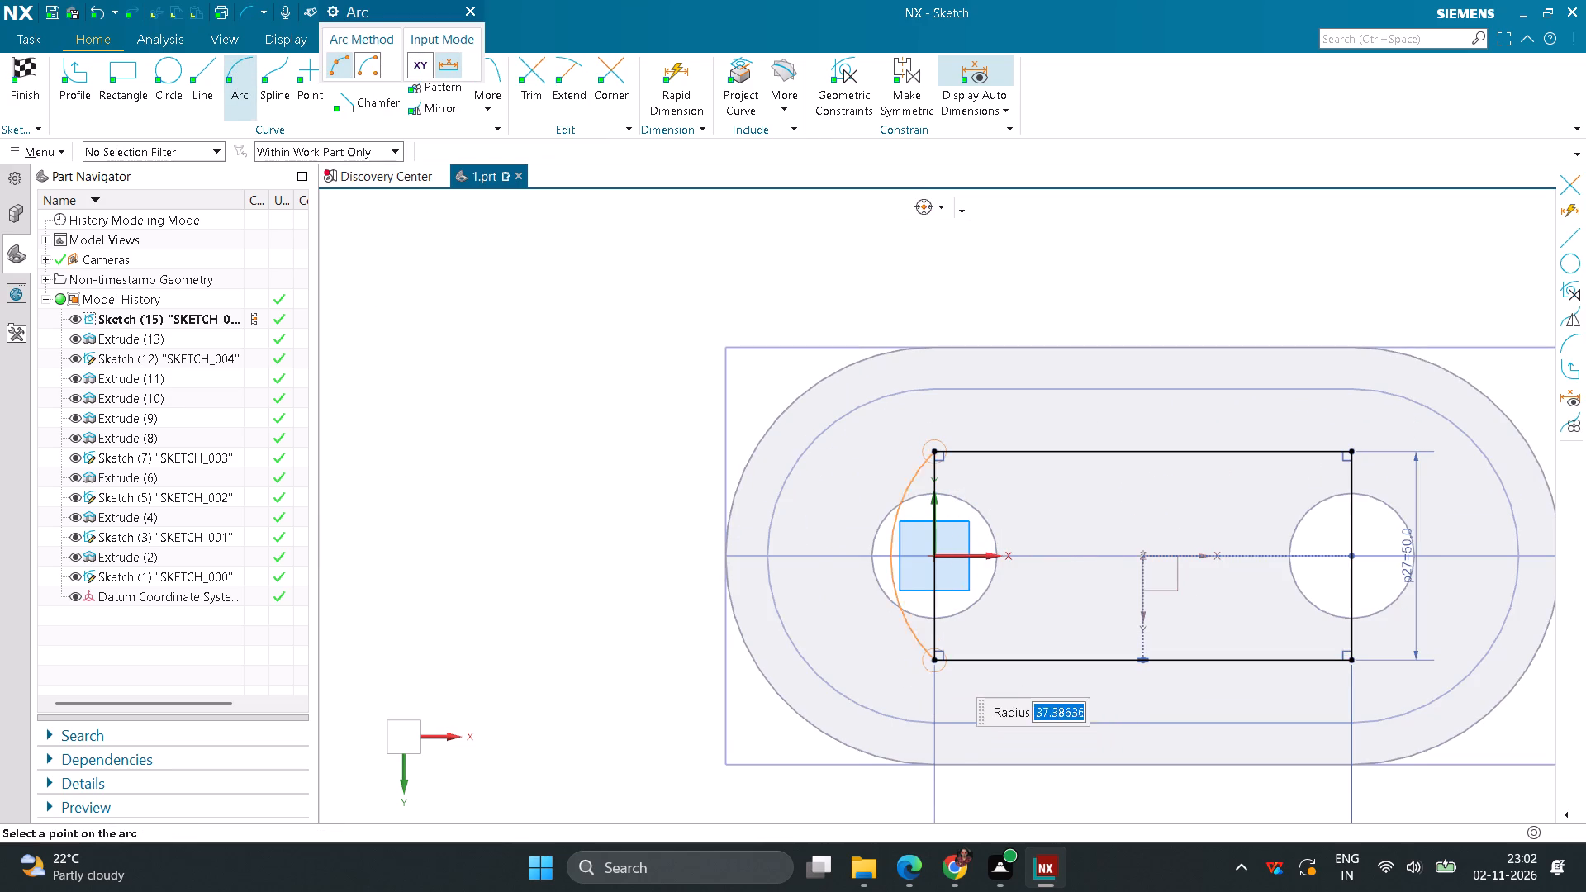
left_click(841, 601)
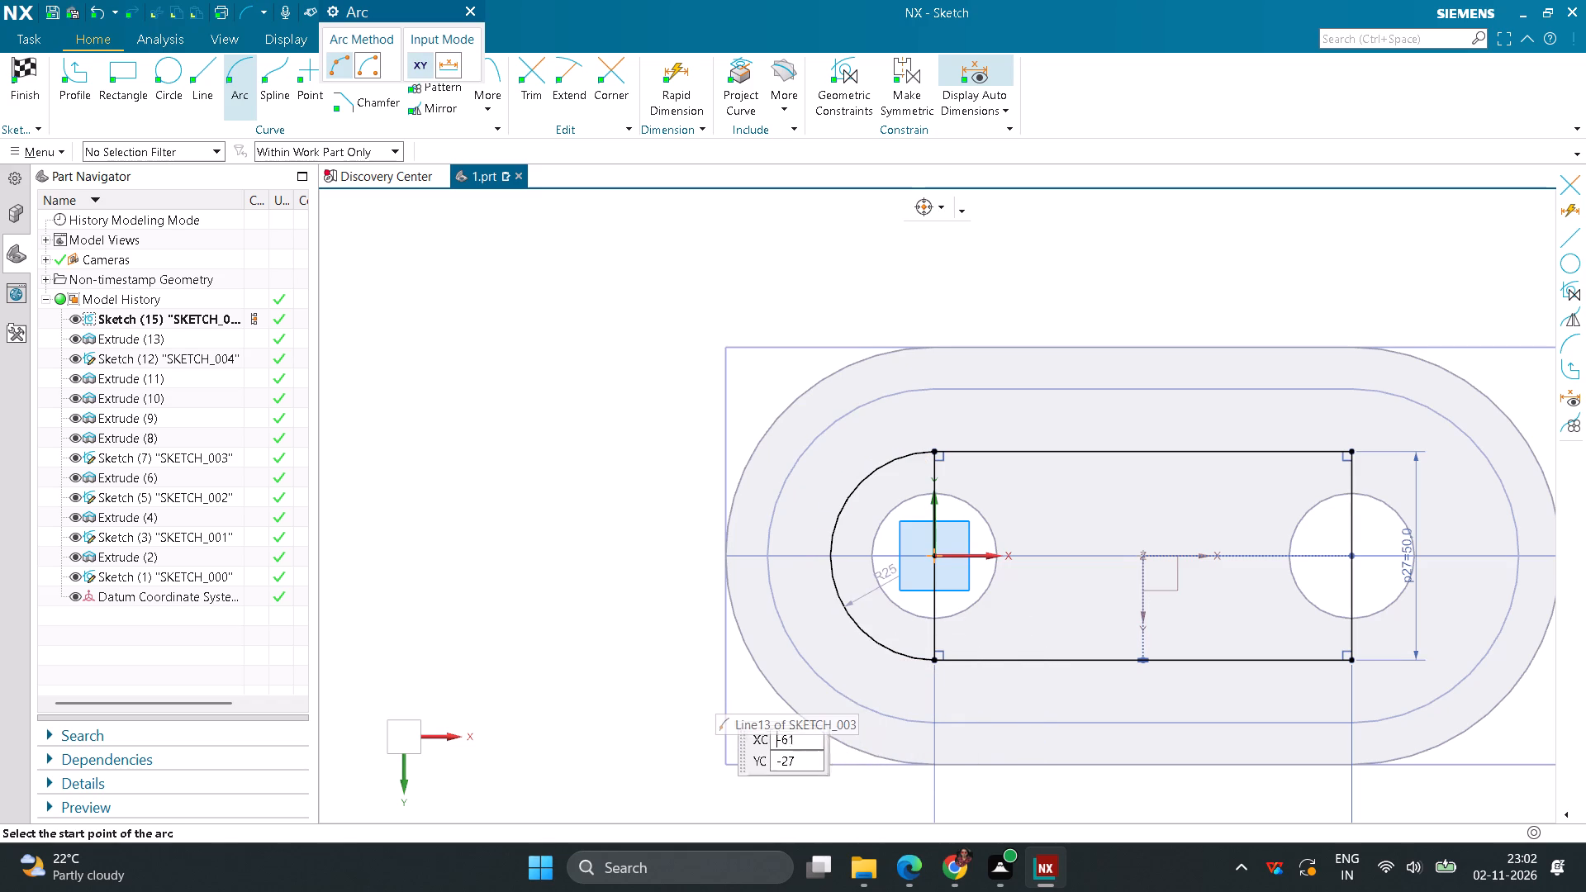
middle_click(661, 655)
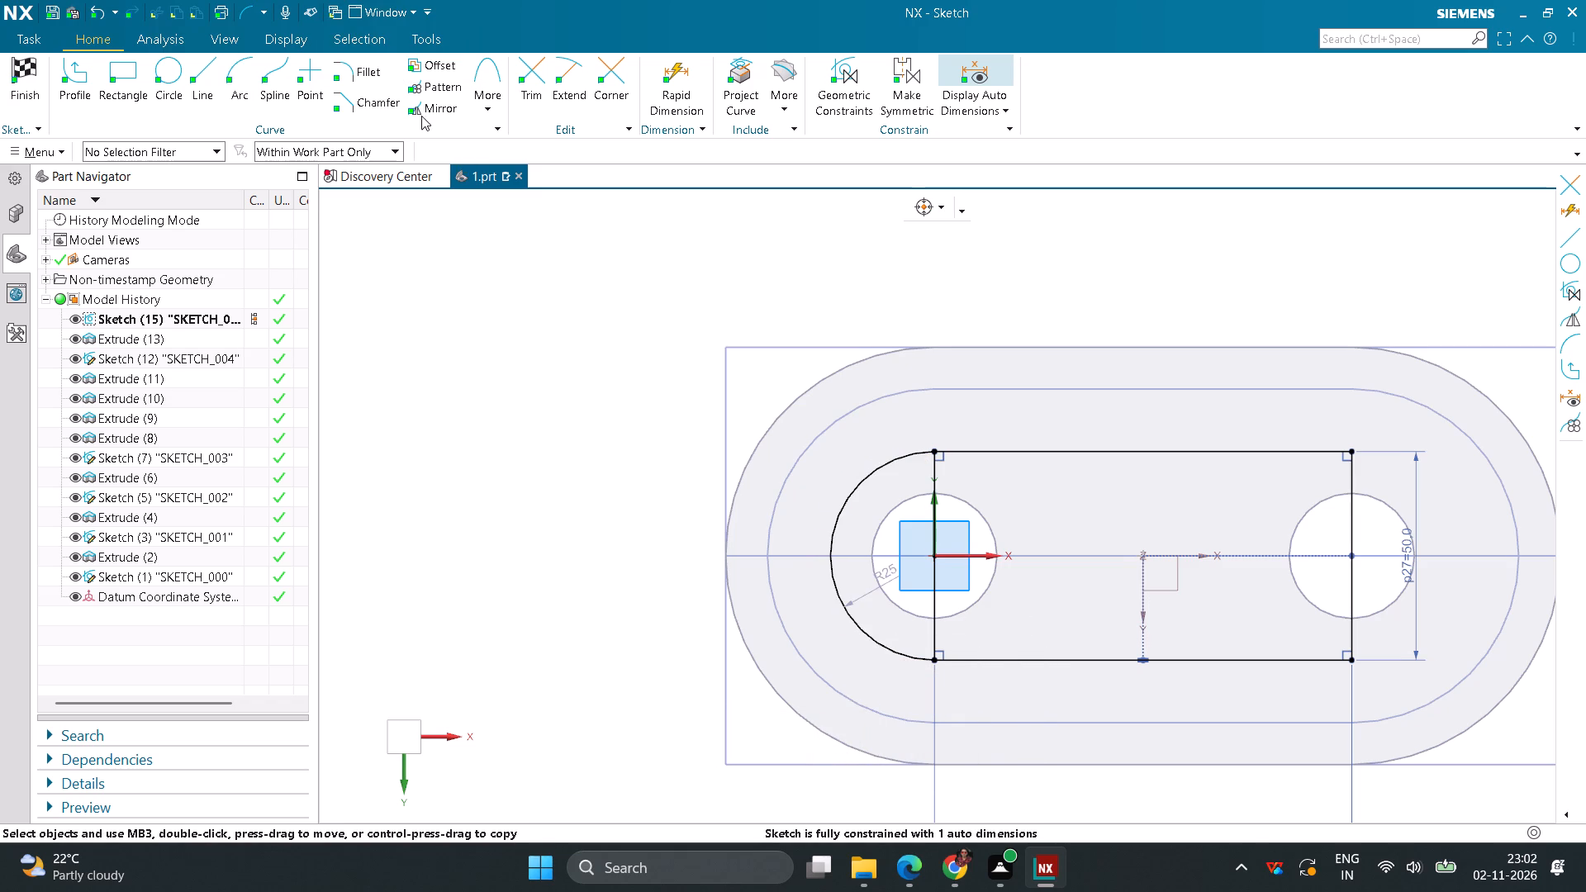
Mirror the 25 mm arc about the datum Y axis to round the opposite end of the rectangle.
left_click(421, 116)
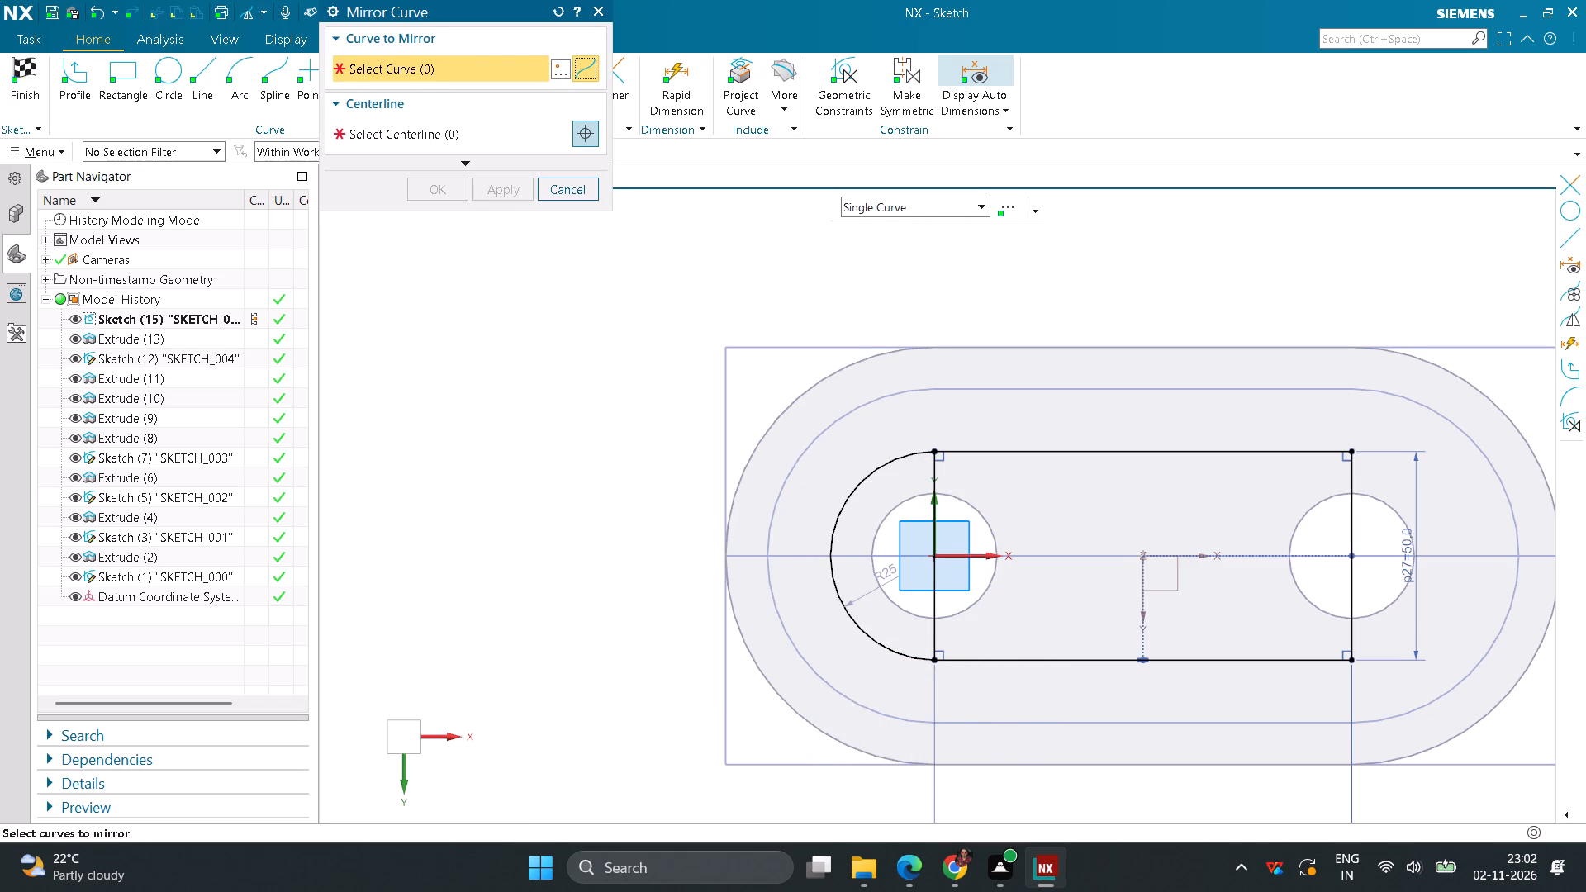
left_click(855, 619)
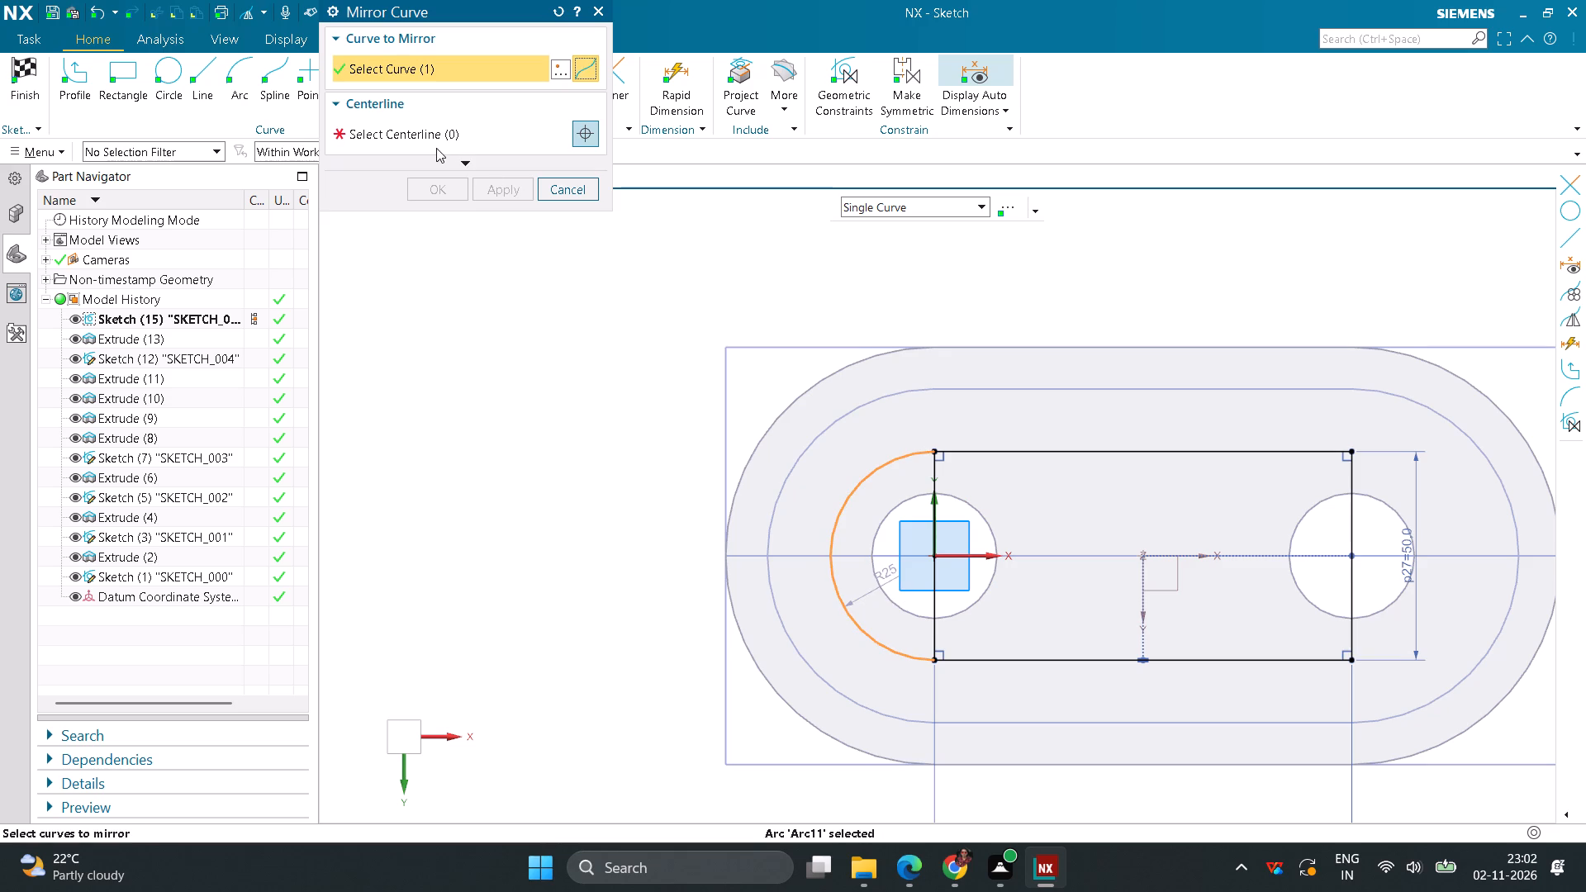
left_click(419, 142)
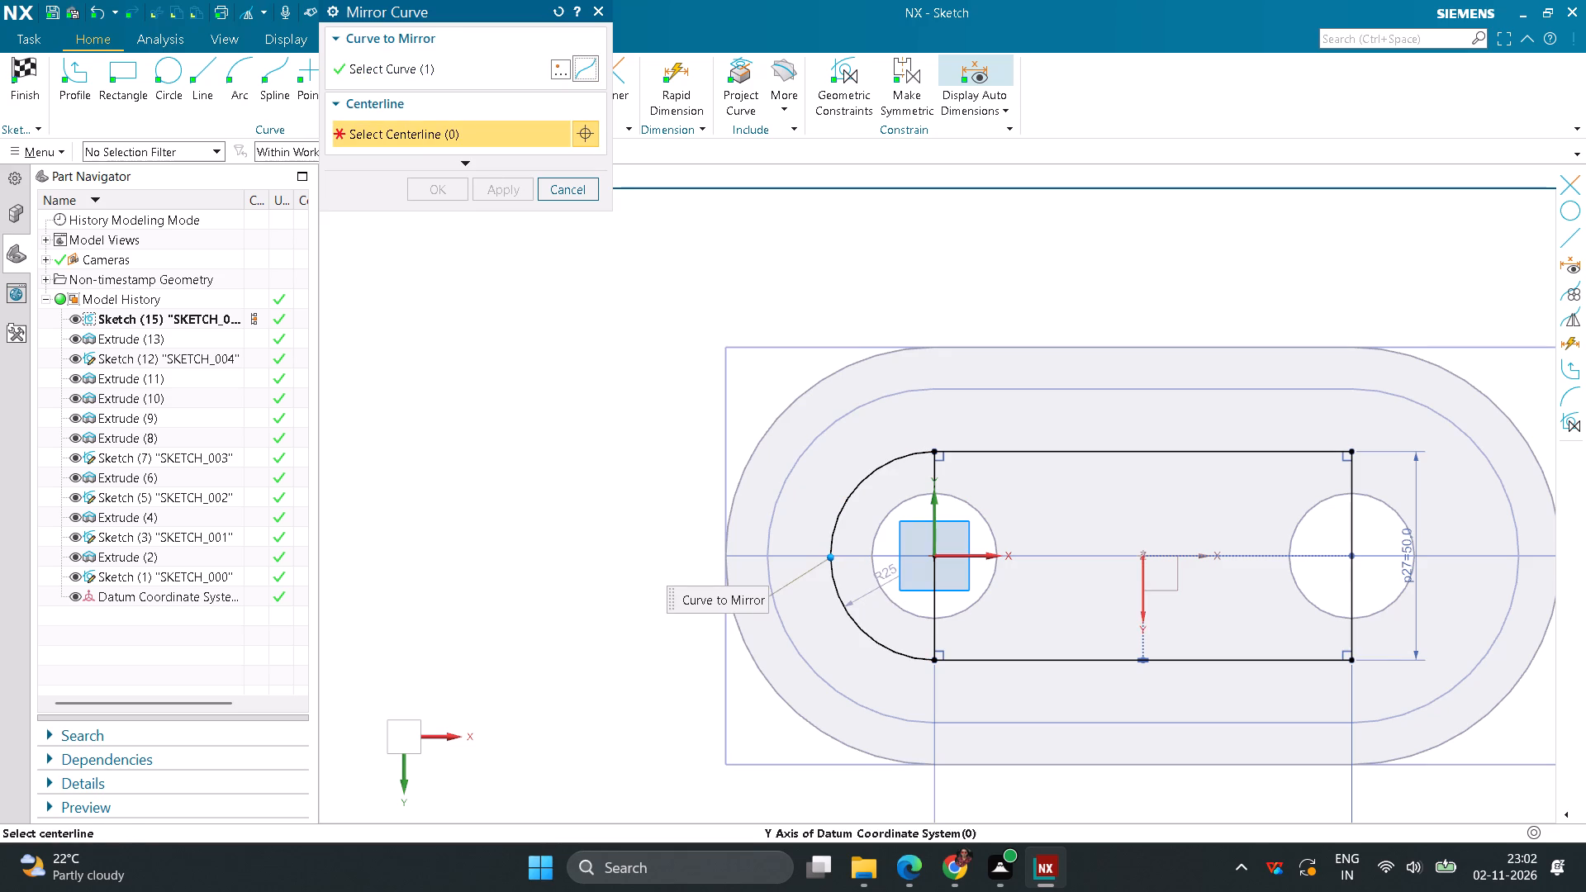
left_click(1145, 618)
left_click(461, 197)
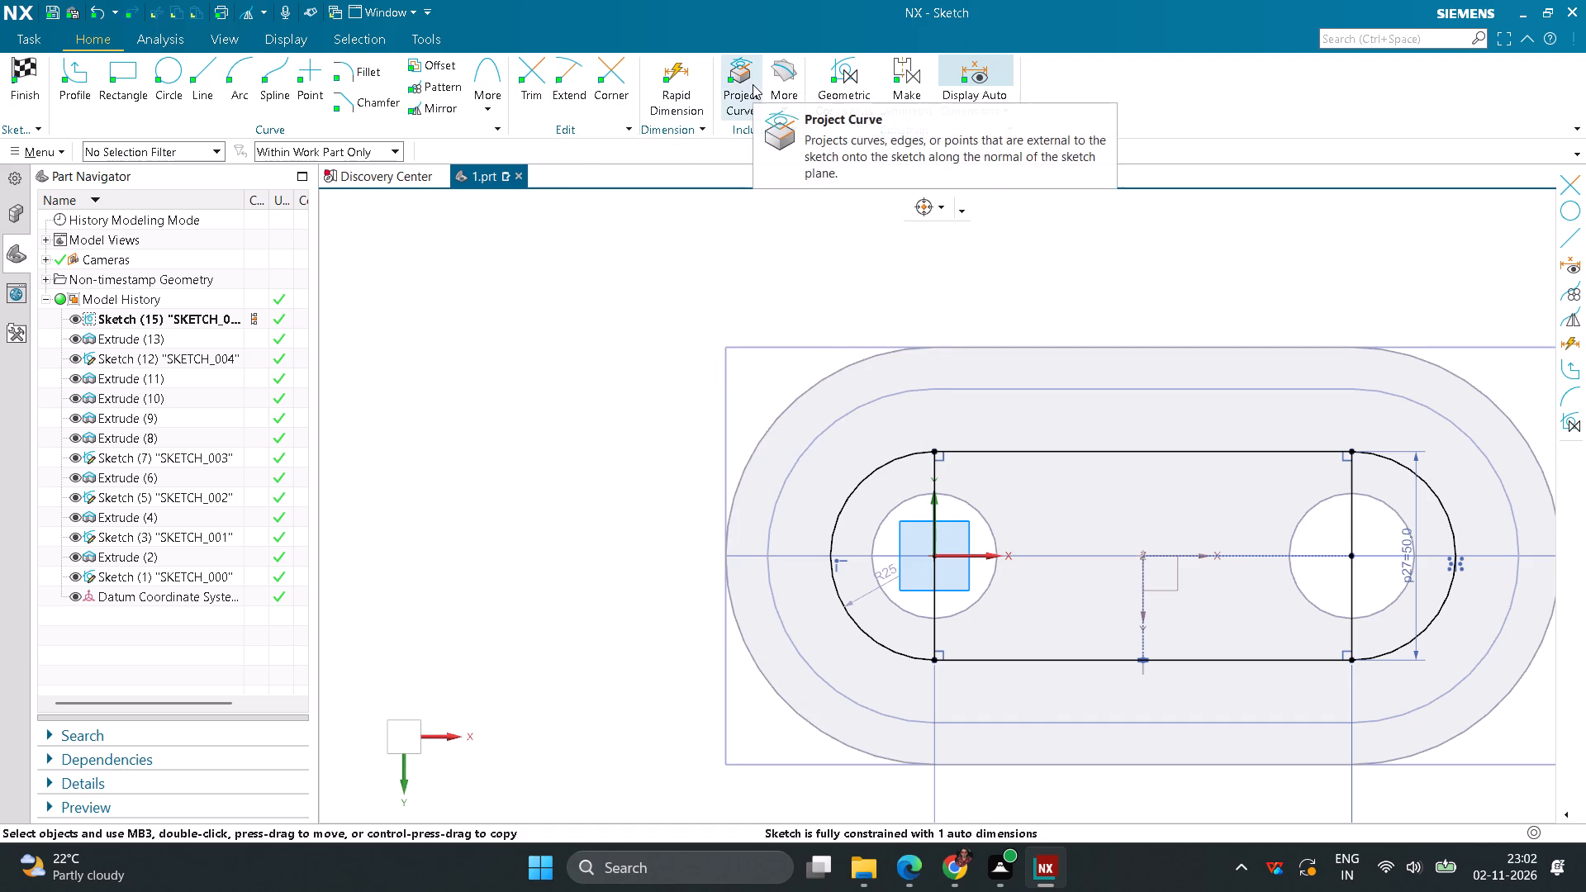
Draw a 15 mm vertical line from the rectangle's upper-right corner to the larger slot outline, and a vertical line about 9 mm long from its top edge.
left_click(211, 65)
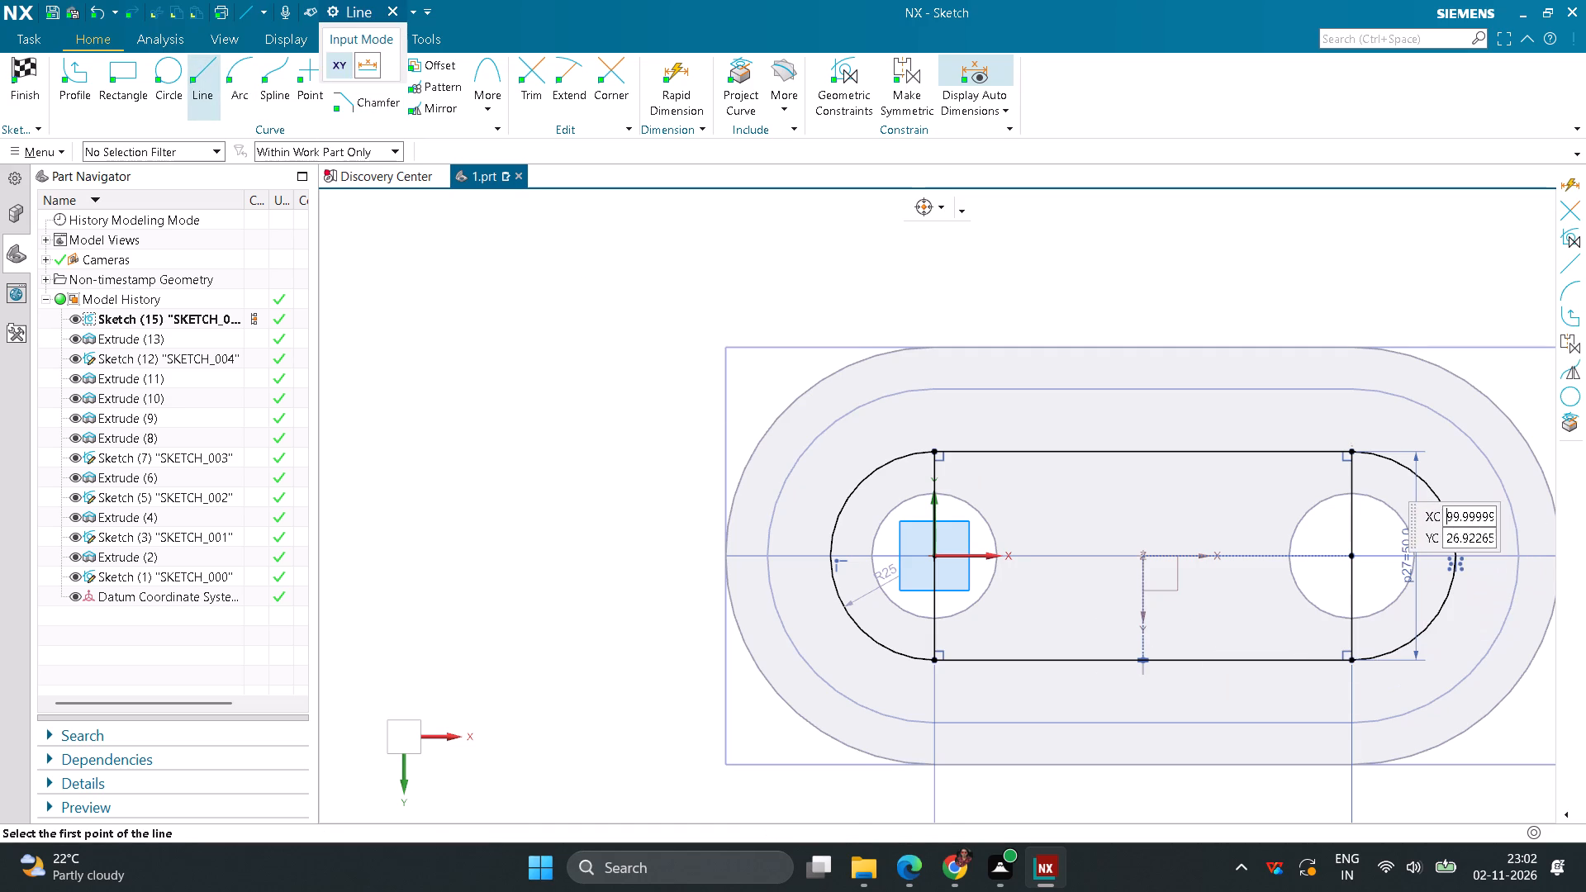
left_click(1352, 449)
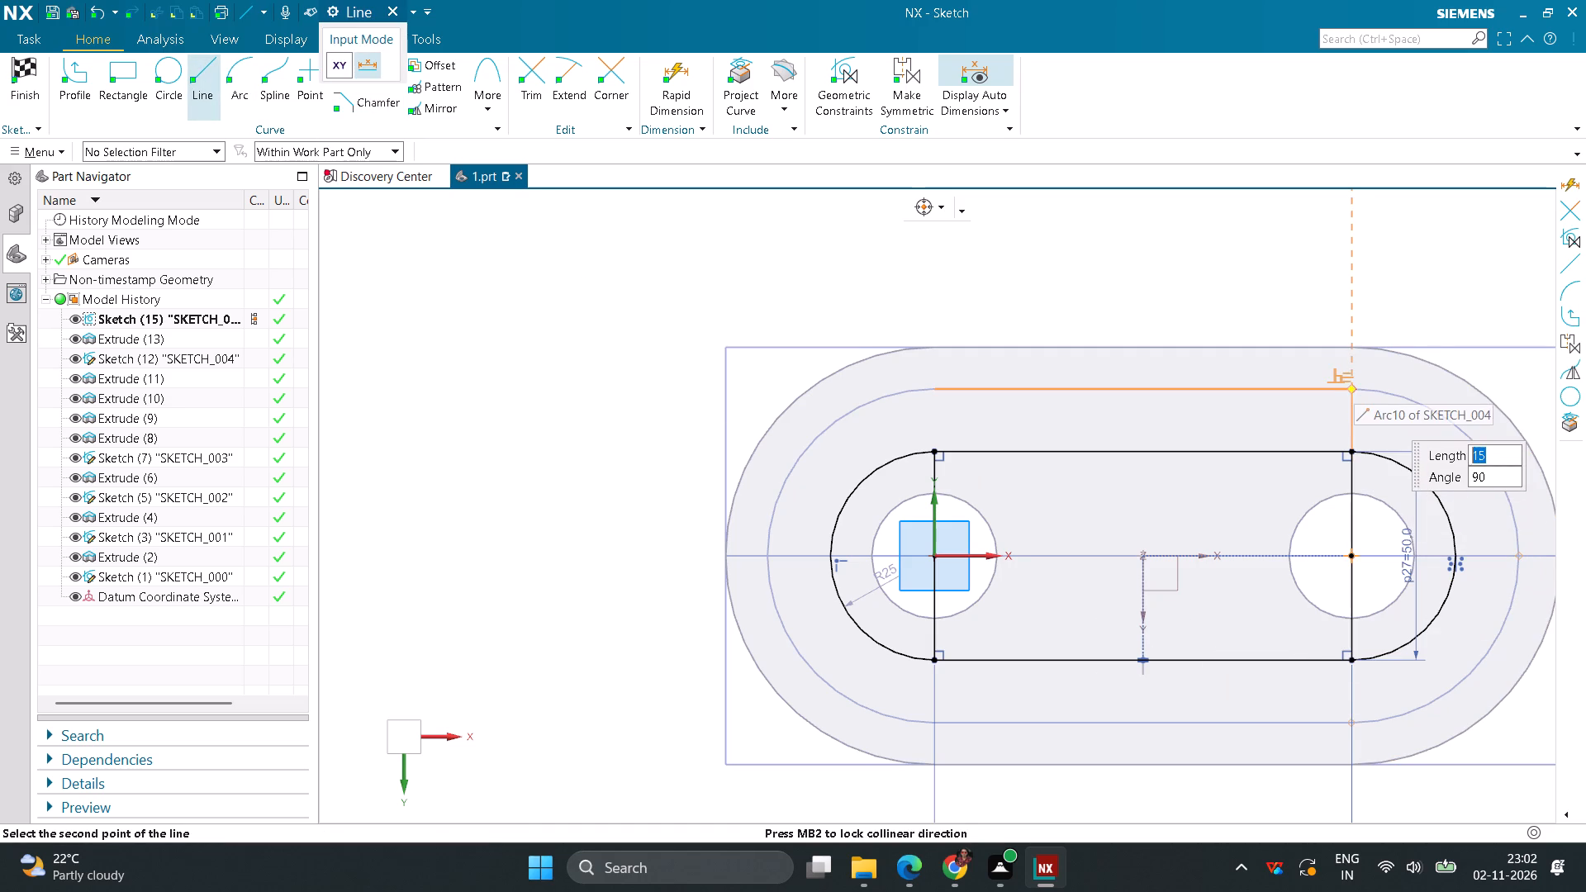
left_click(1354, 382)
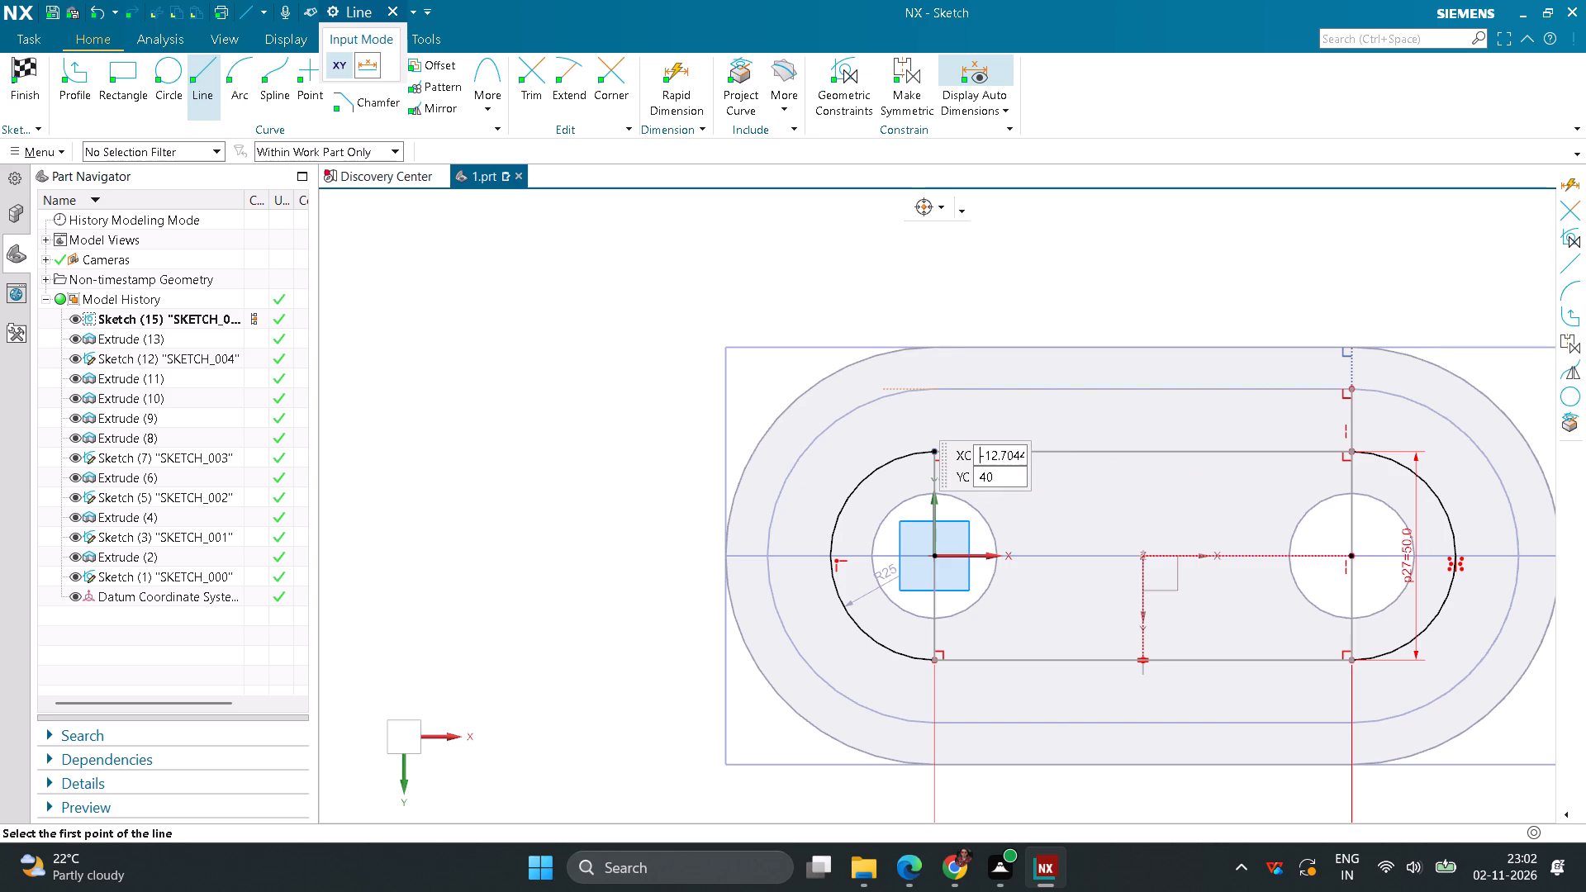
left_click(1289, 453)
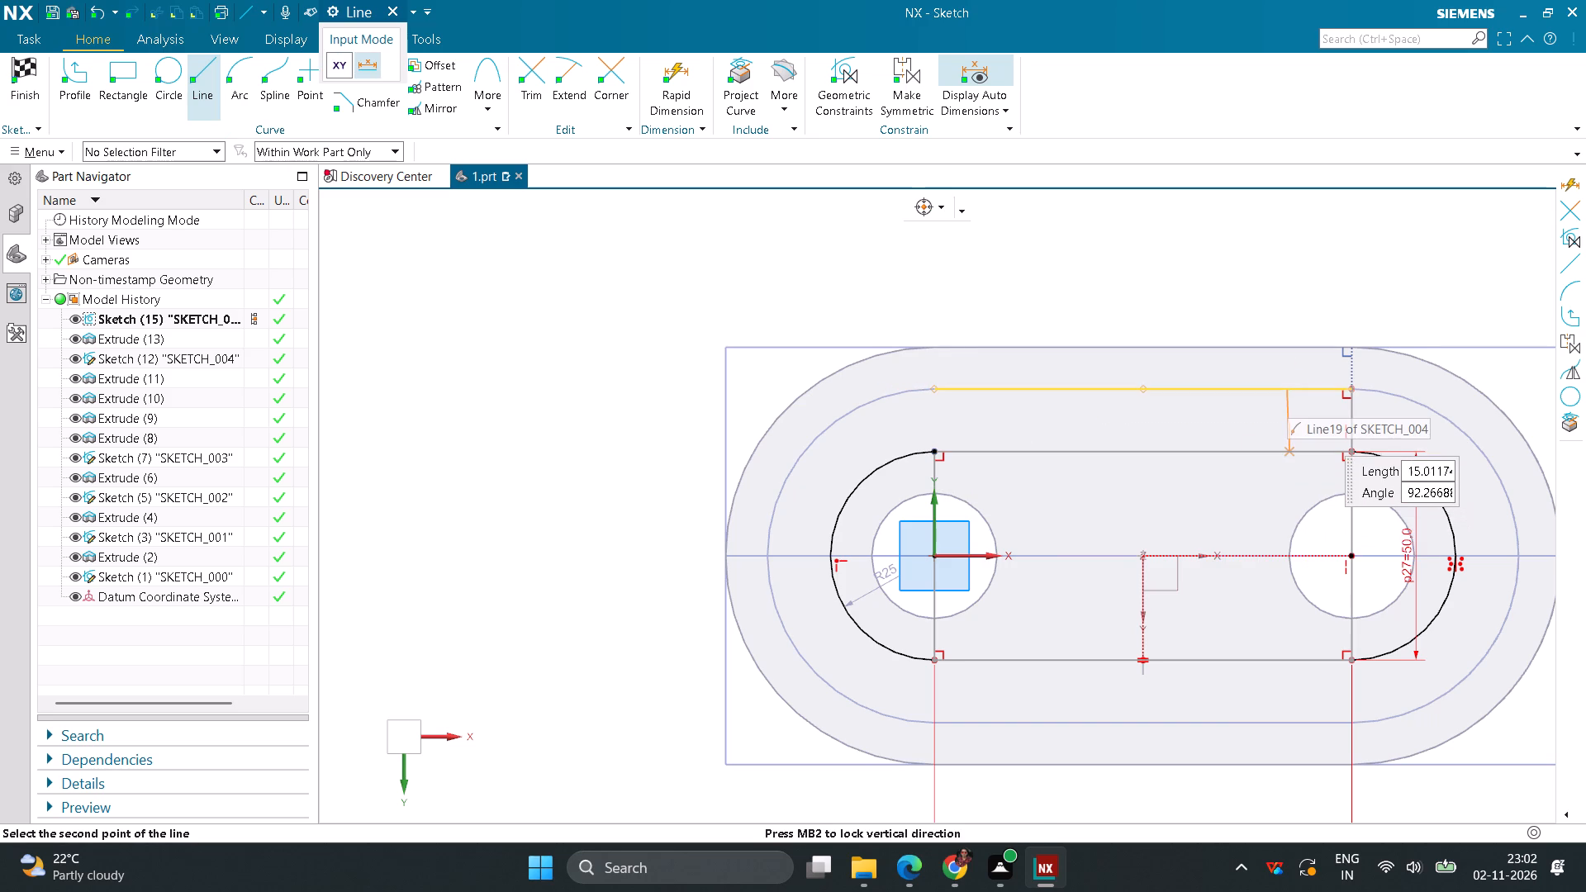
left_click(1289, 415)
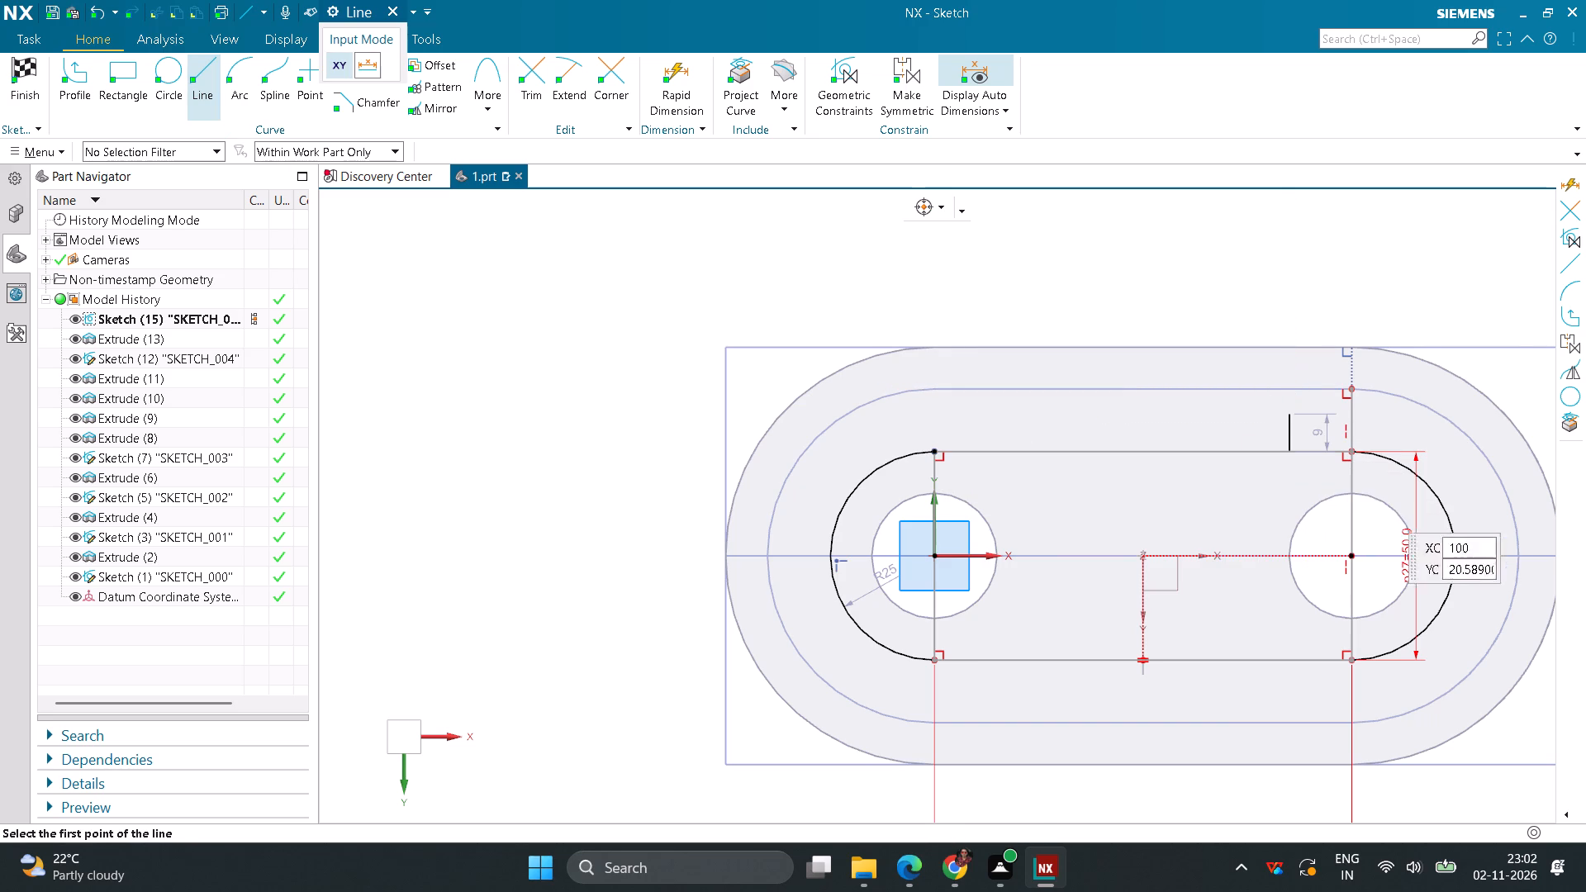
Trim away the rectangle's two vertical side edges and the part of its top edge between the two short vertical lines.
left_click(539, 97)
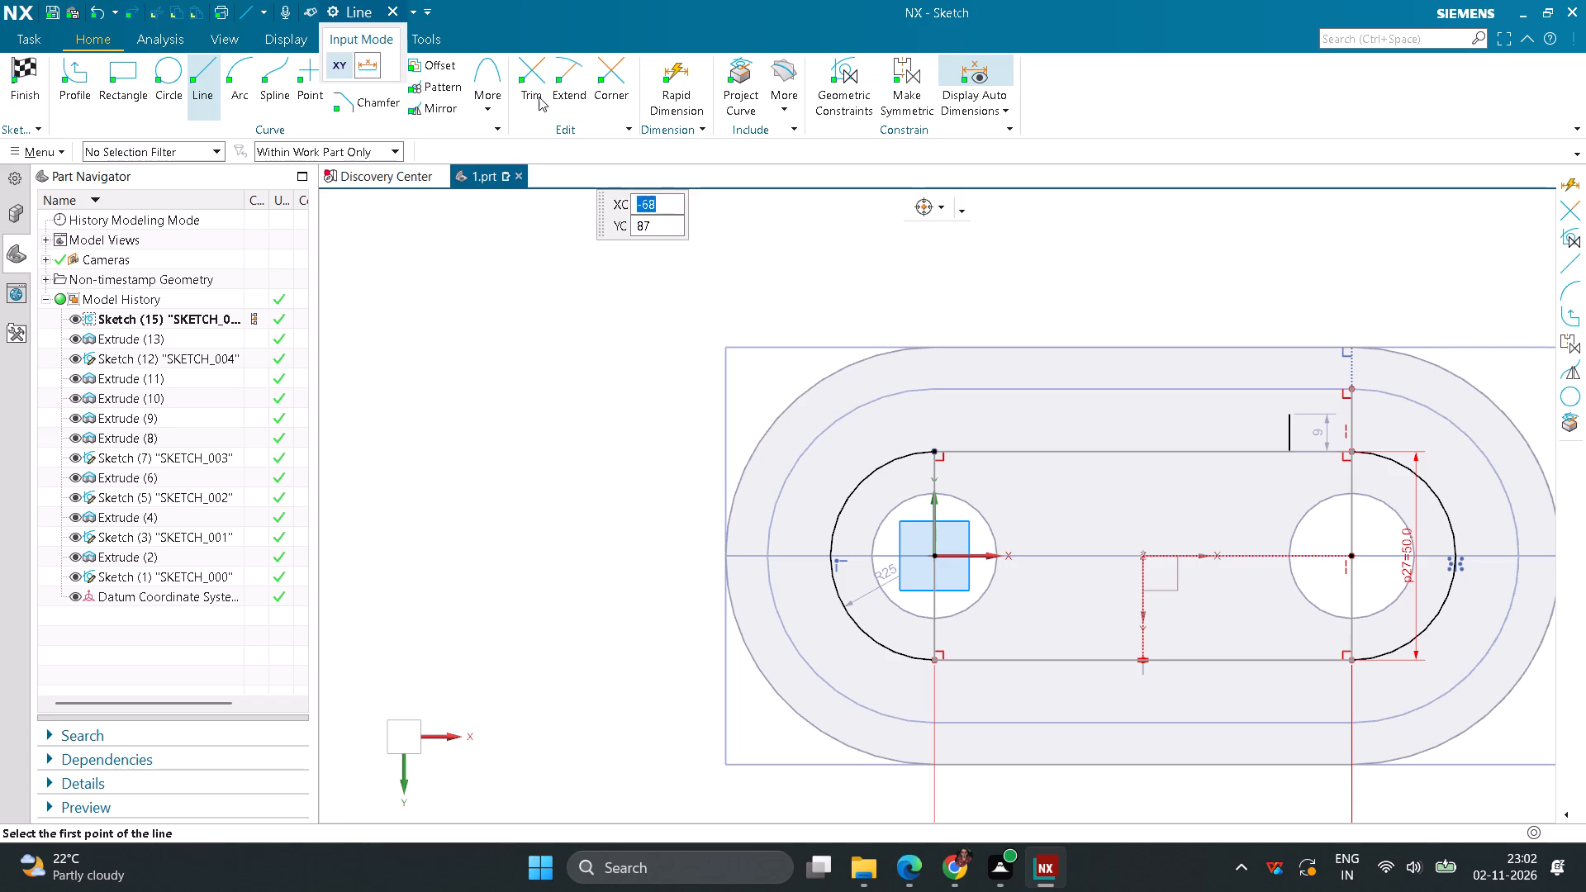
left_click(1356, 490)
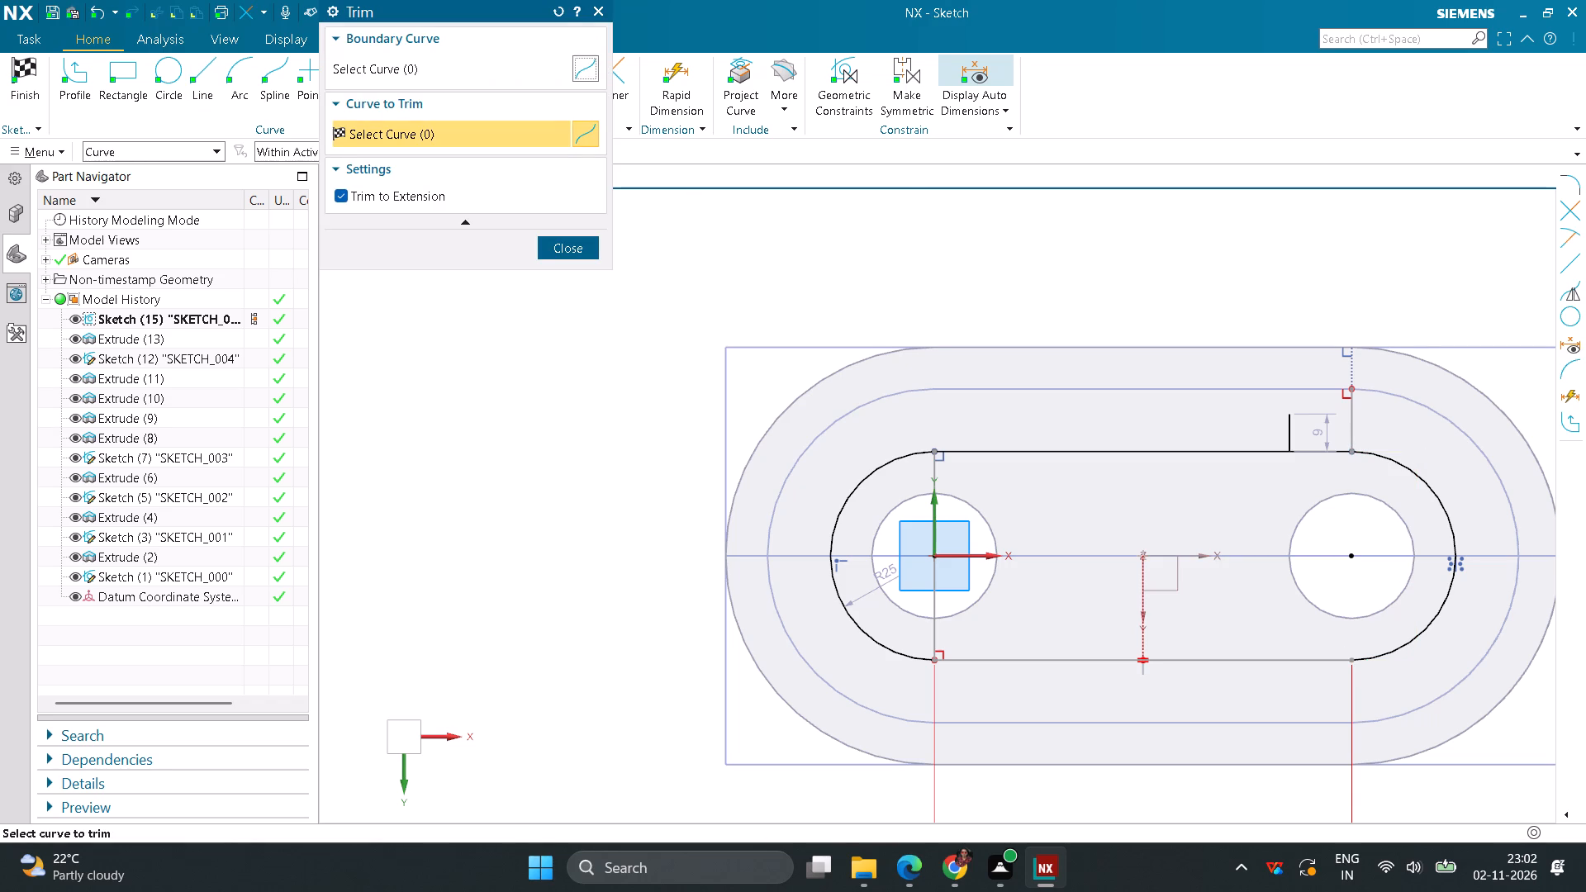
left_click(1318, 457)
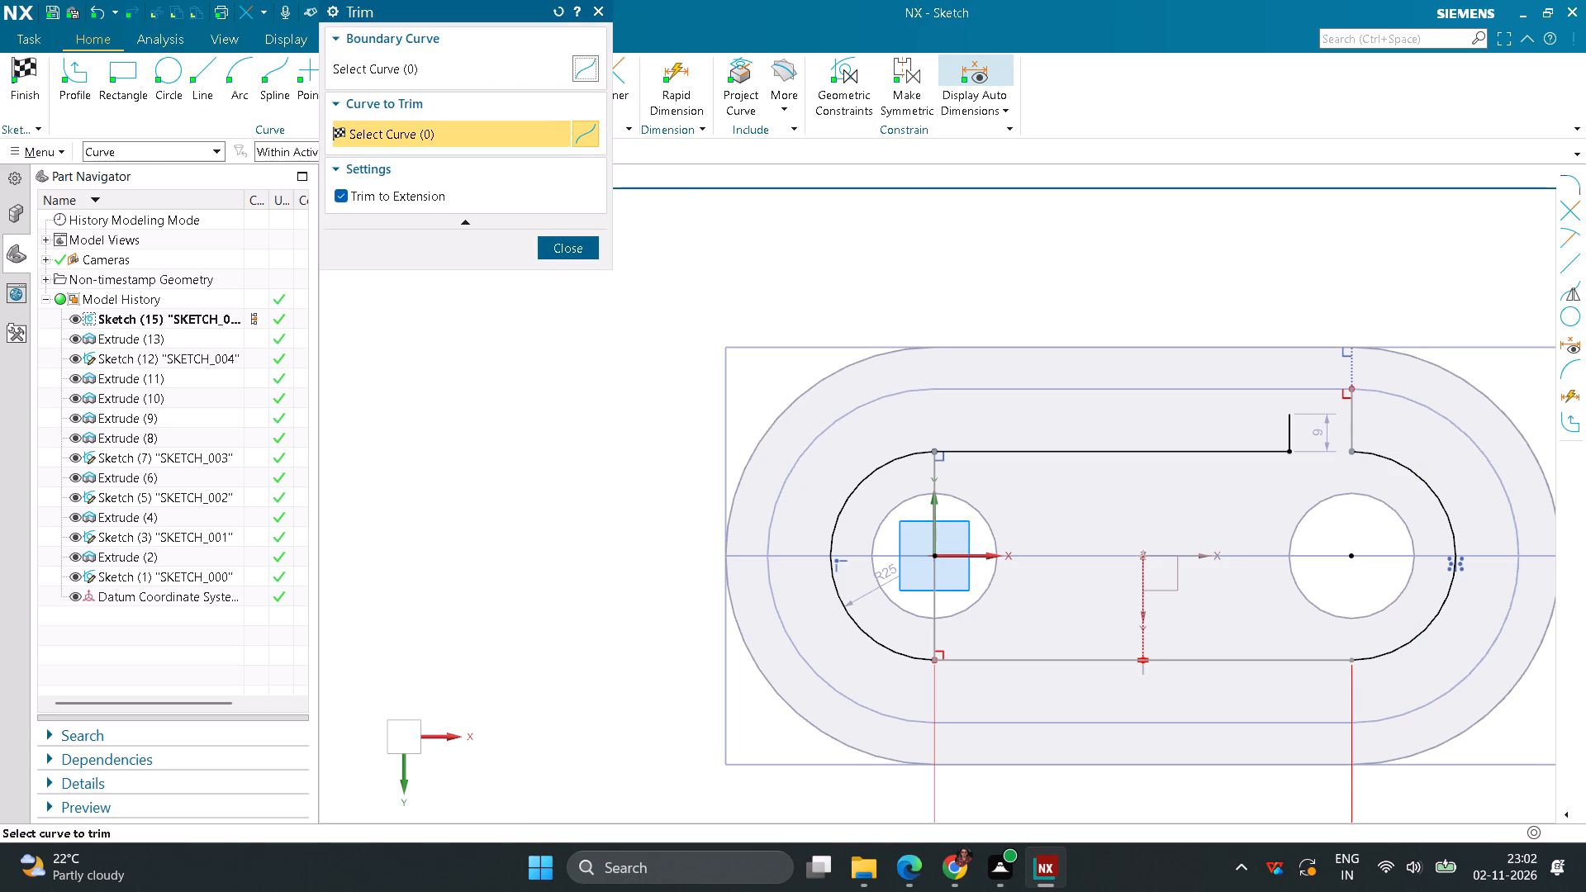
left_click(931, 476)
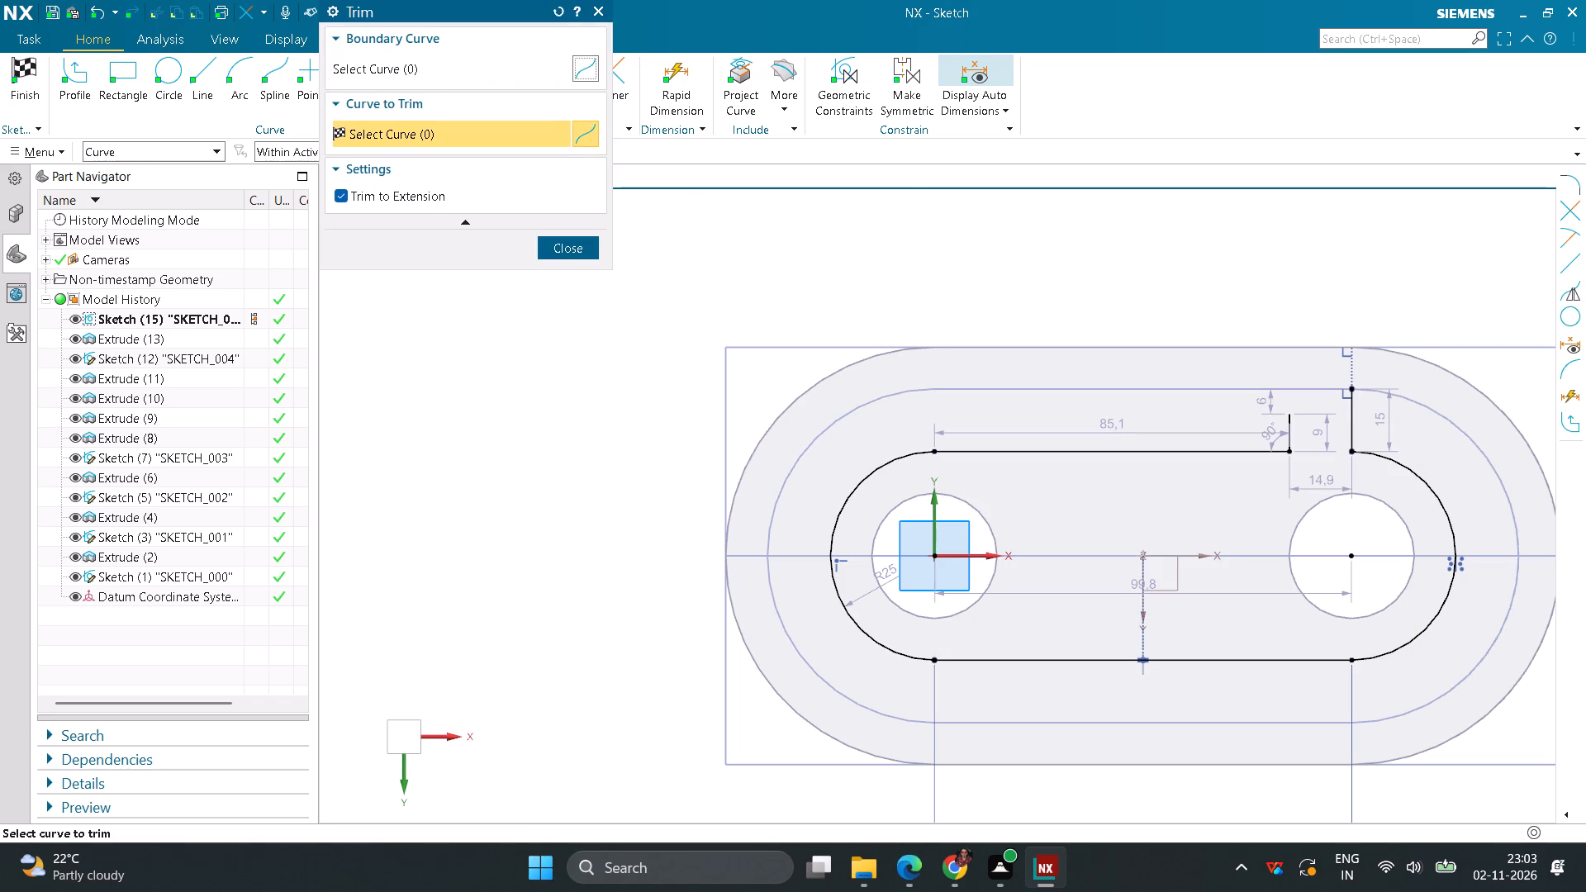
left_click(564, 249)
Close the upper tab with a horizontal line from the 15 mm line's top end, joined to the shorter vertical line with Corner.
left_click(202, 66)
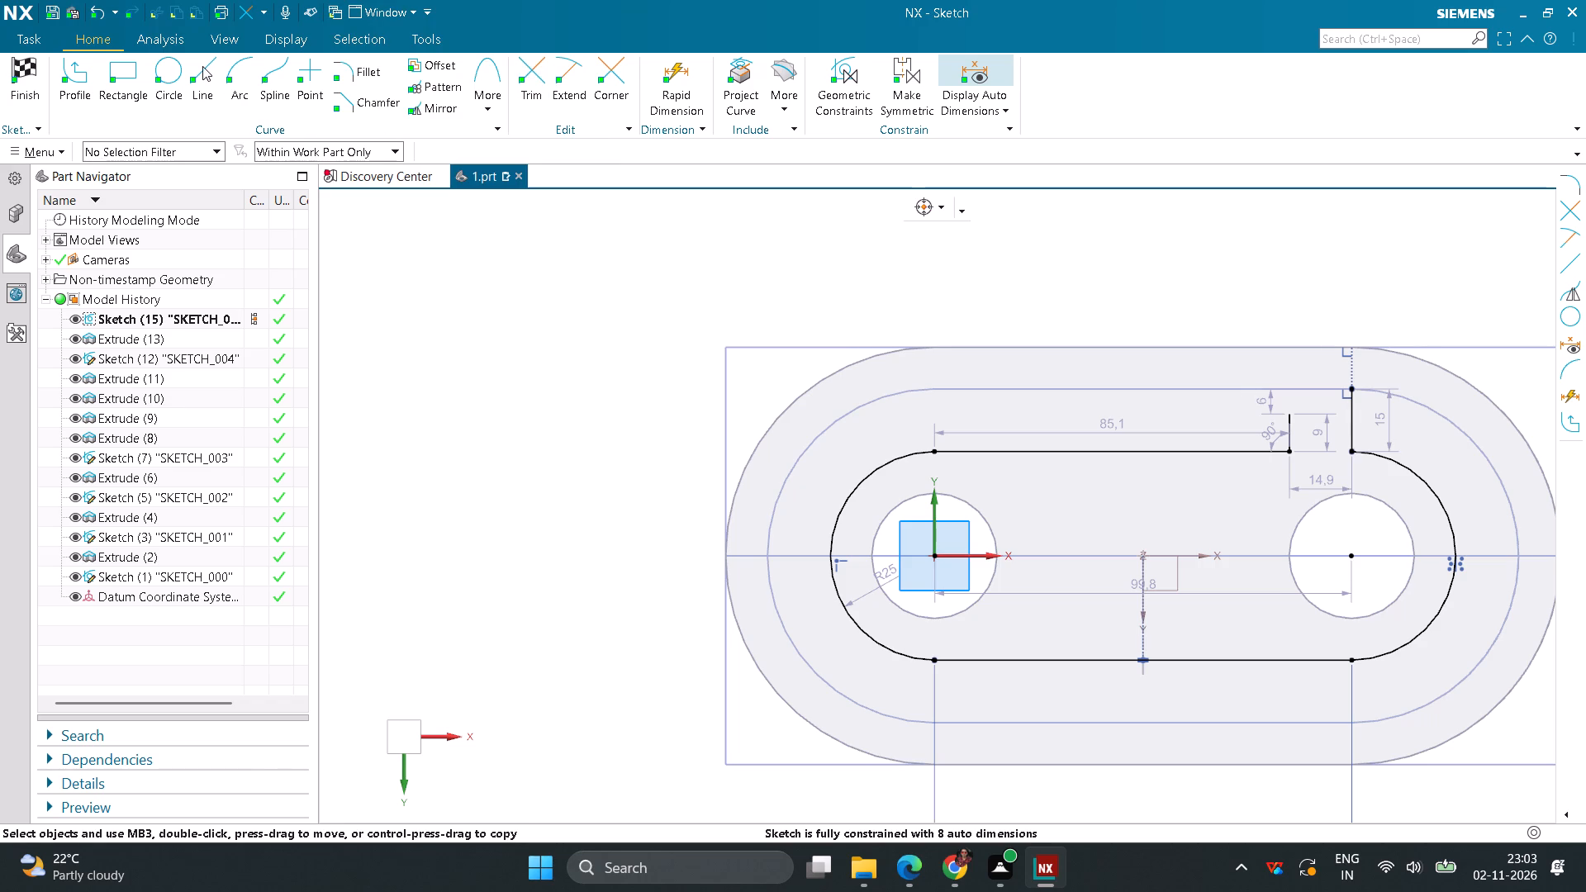
left_click(1351, 389)
left_click(1228, 388)
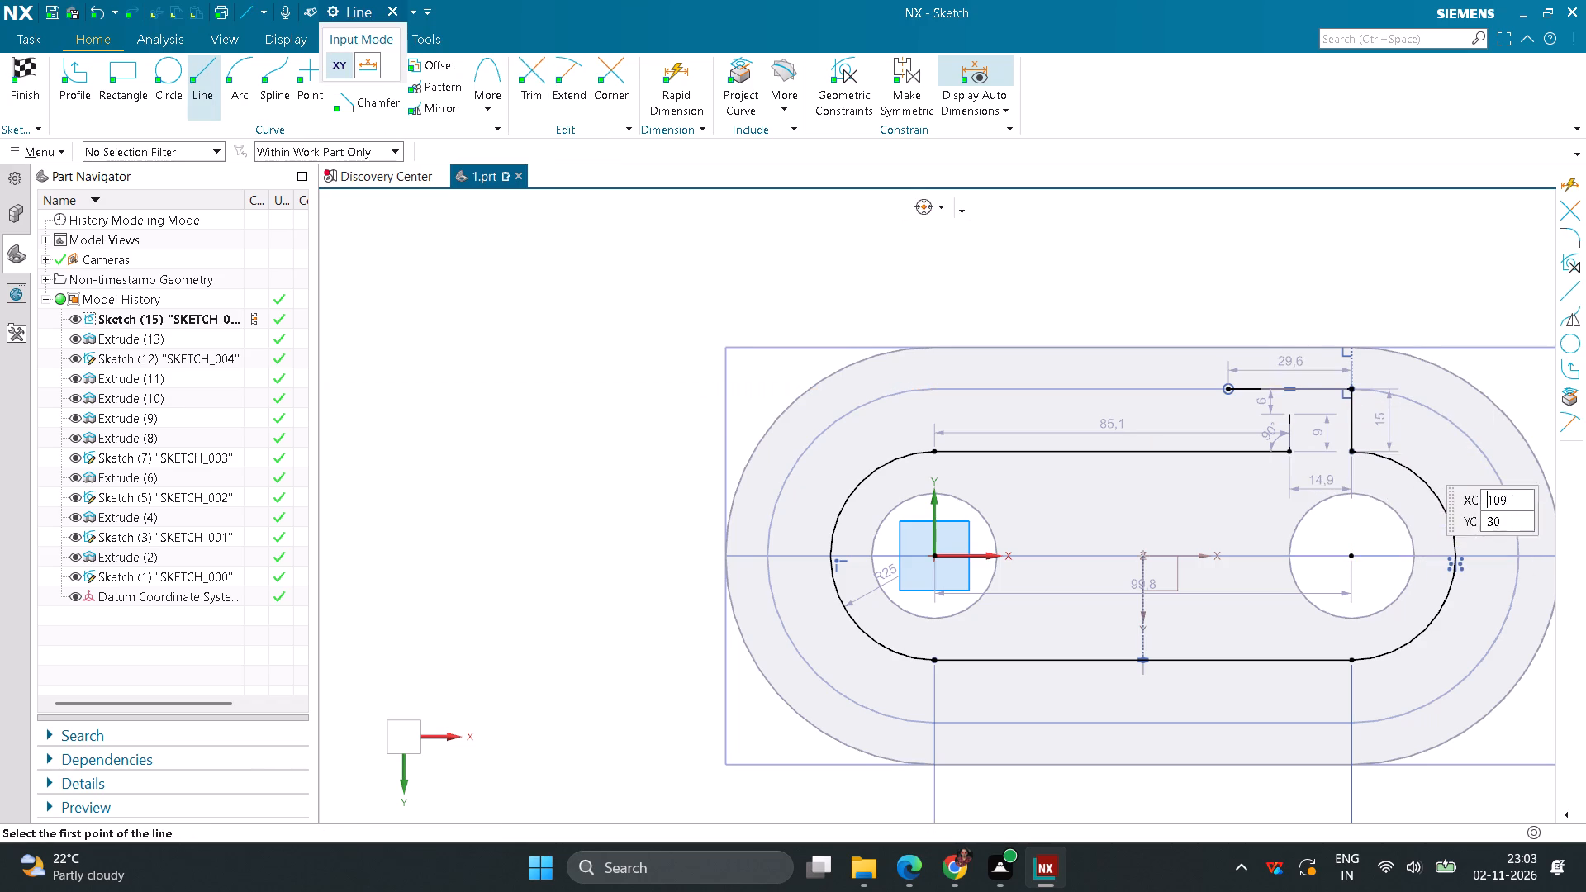
left_click(614, 100)
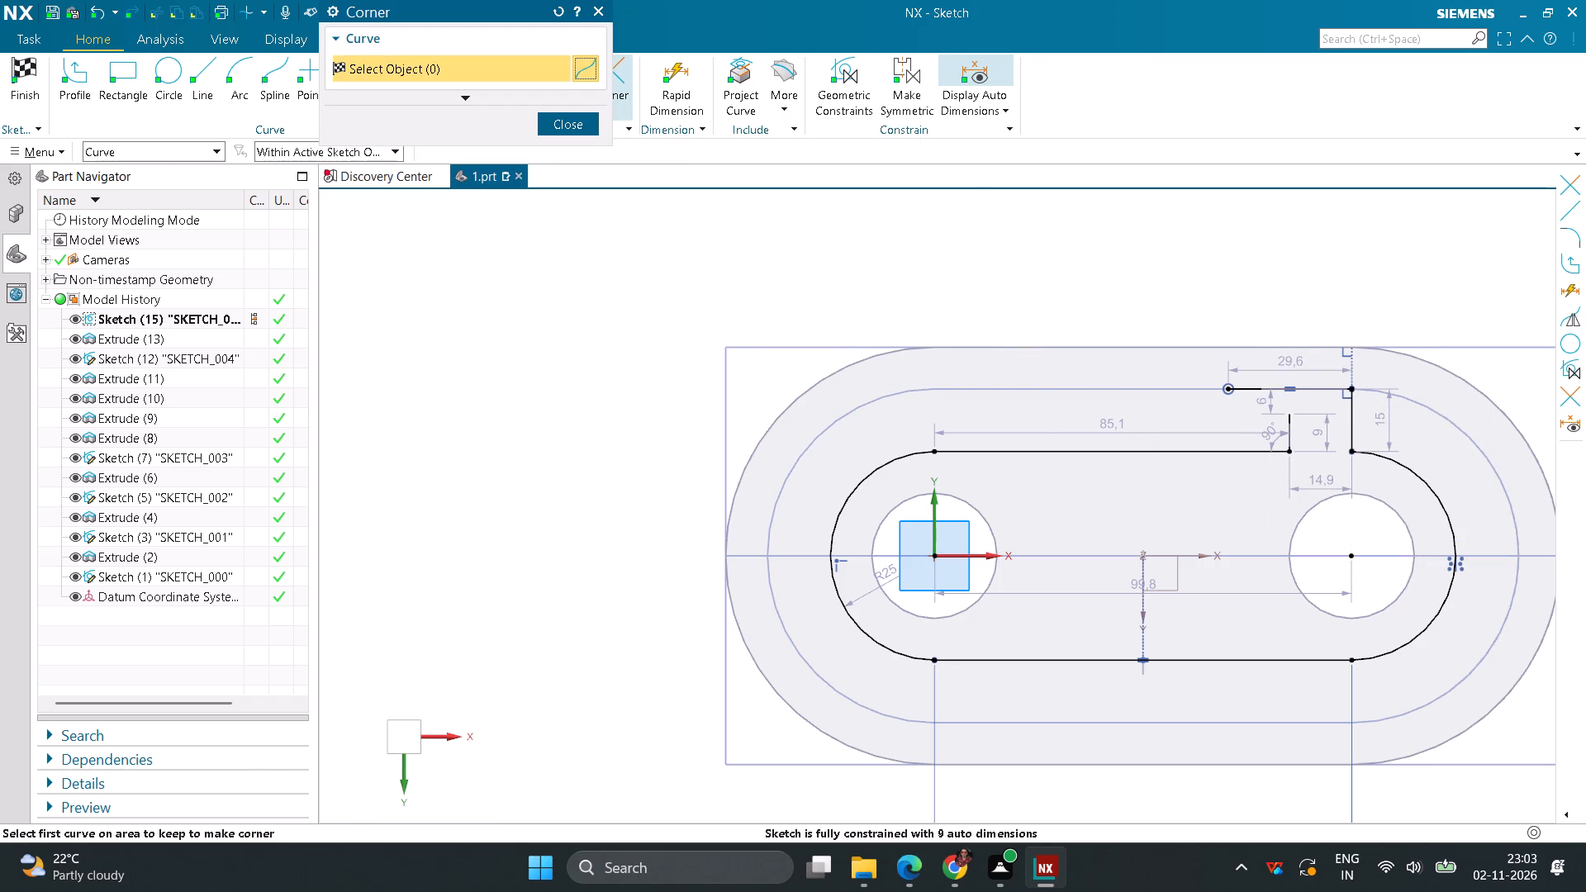
scroll(1337, 409, "up", 3)
left_click(1281, 368)
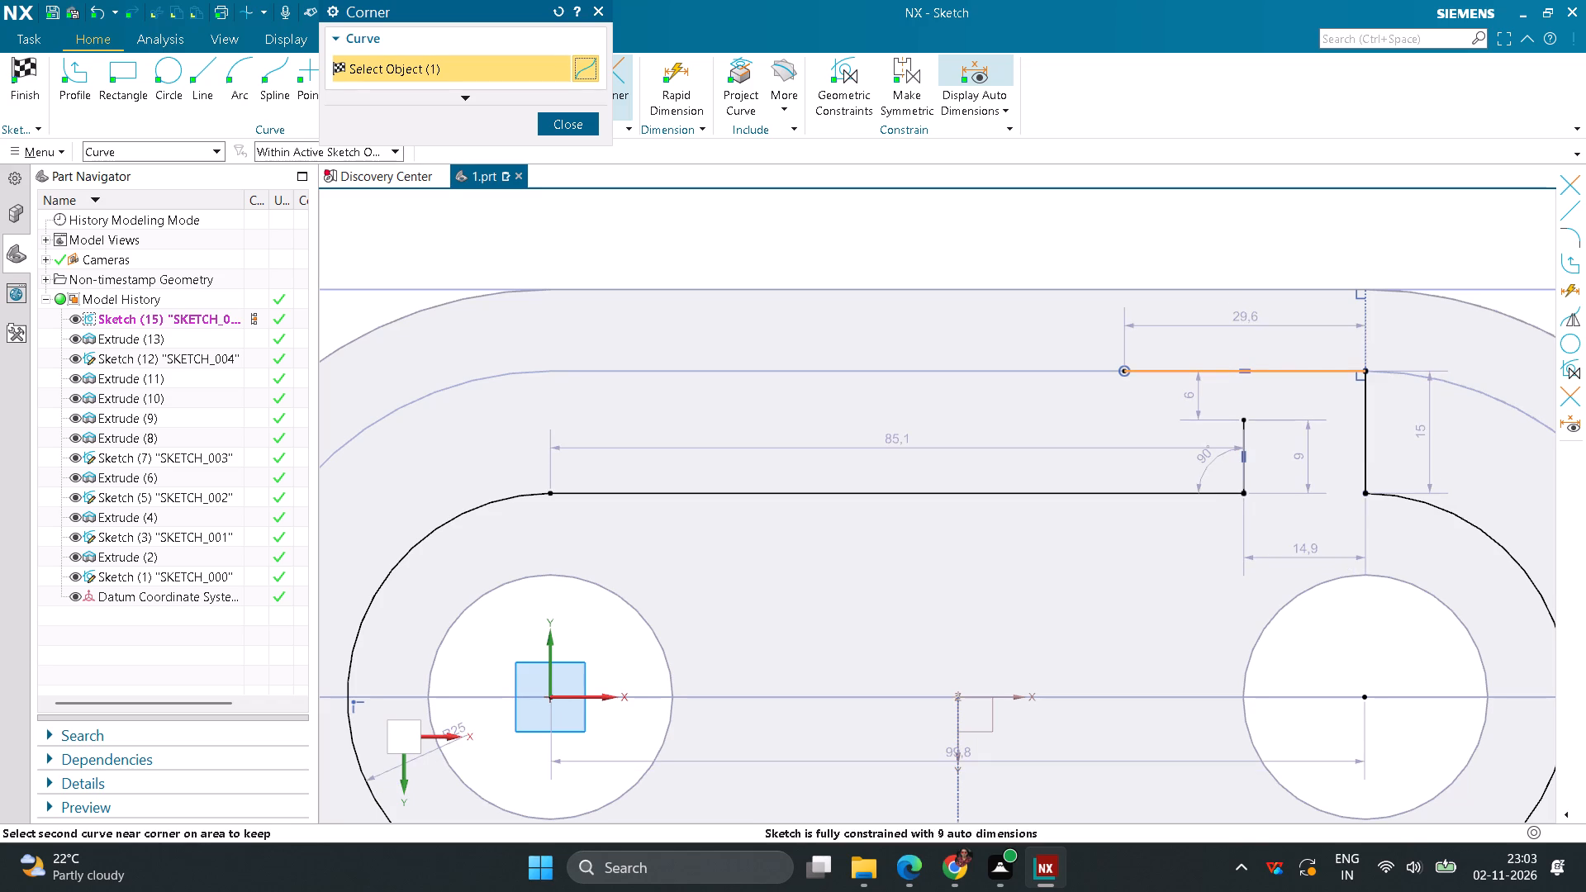
left_click(1239, 438)
Draw a vertical line from the profile's lower-left corner down to the larger slot outline and offset it 25 mm toward the middle.
scroll(1055, 424, "down", 3)
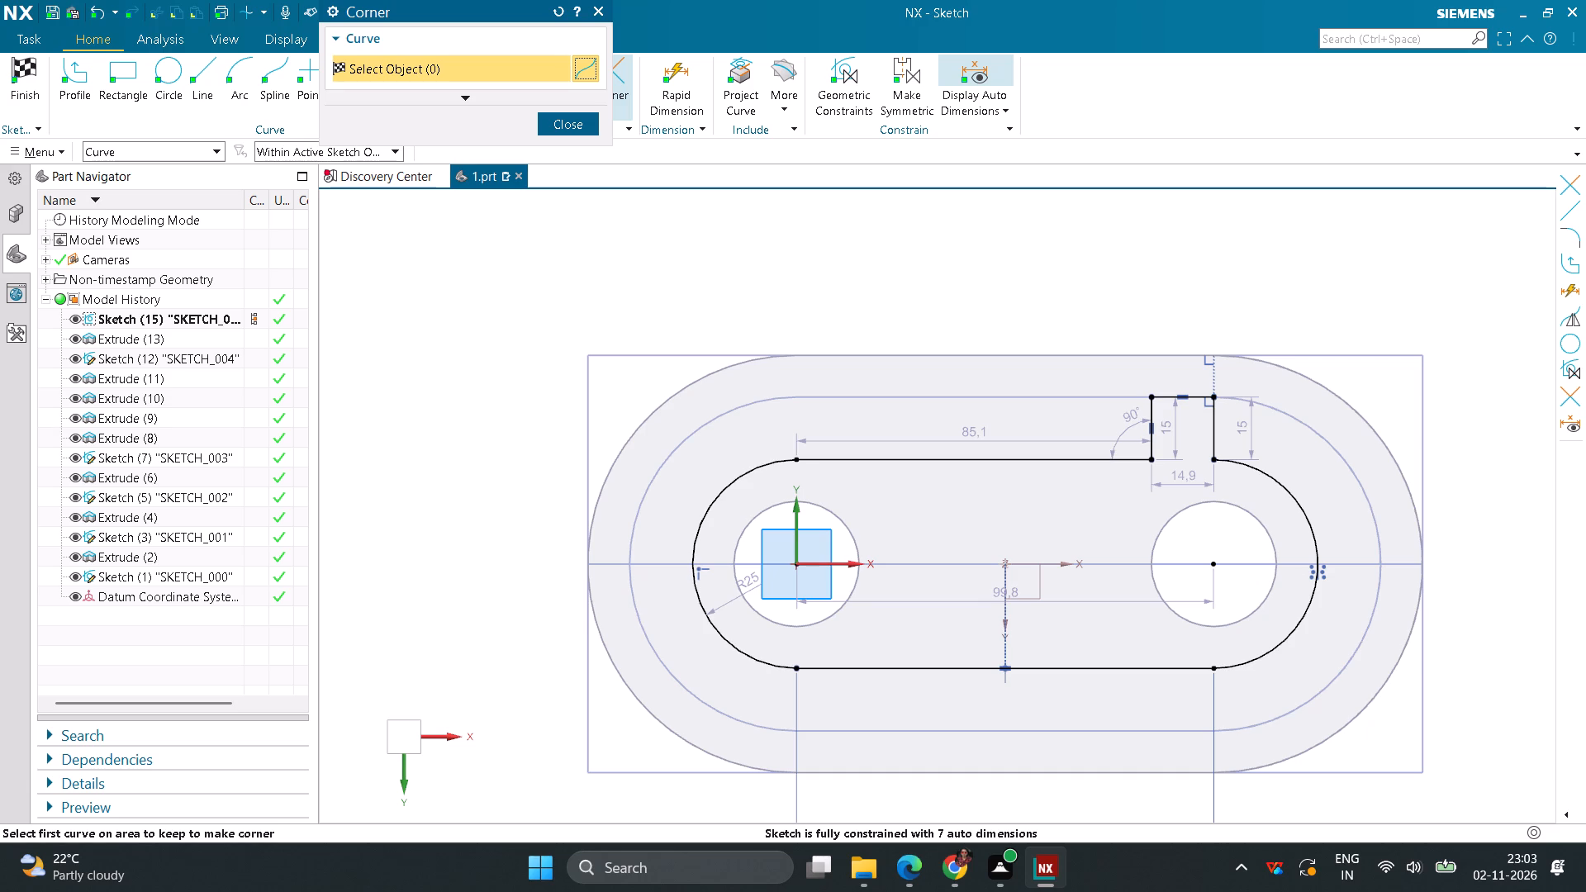
left_click(207, 79)
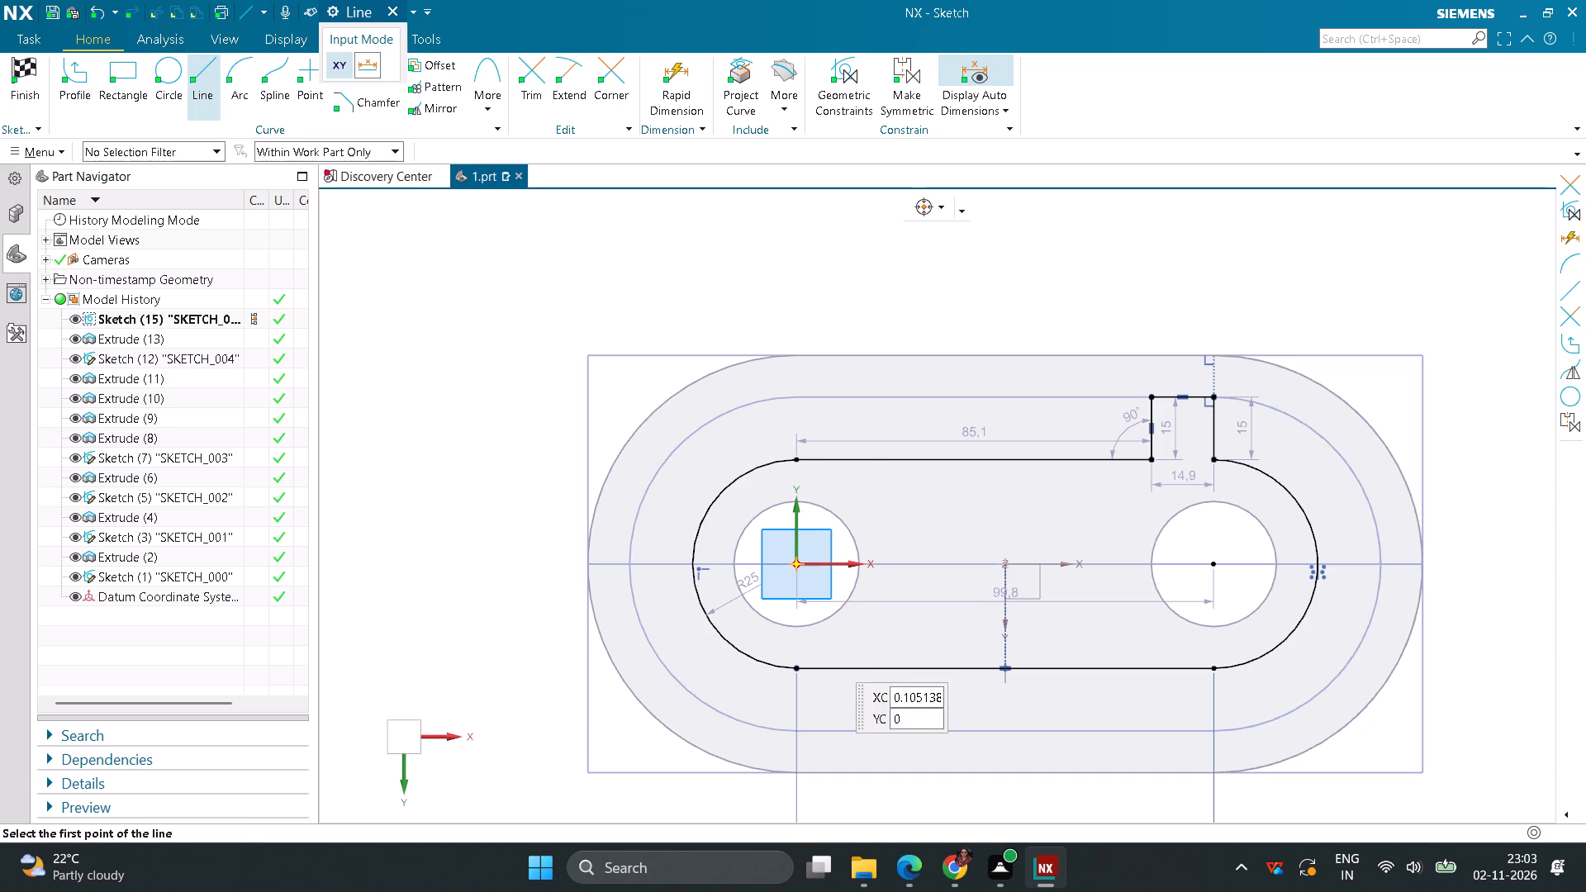
left_click(796, 668)
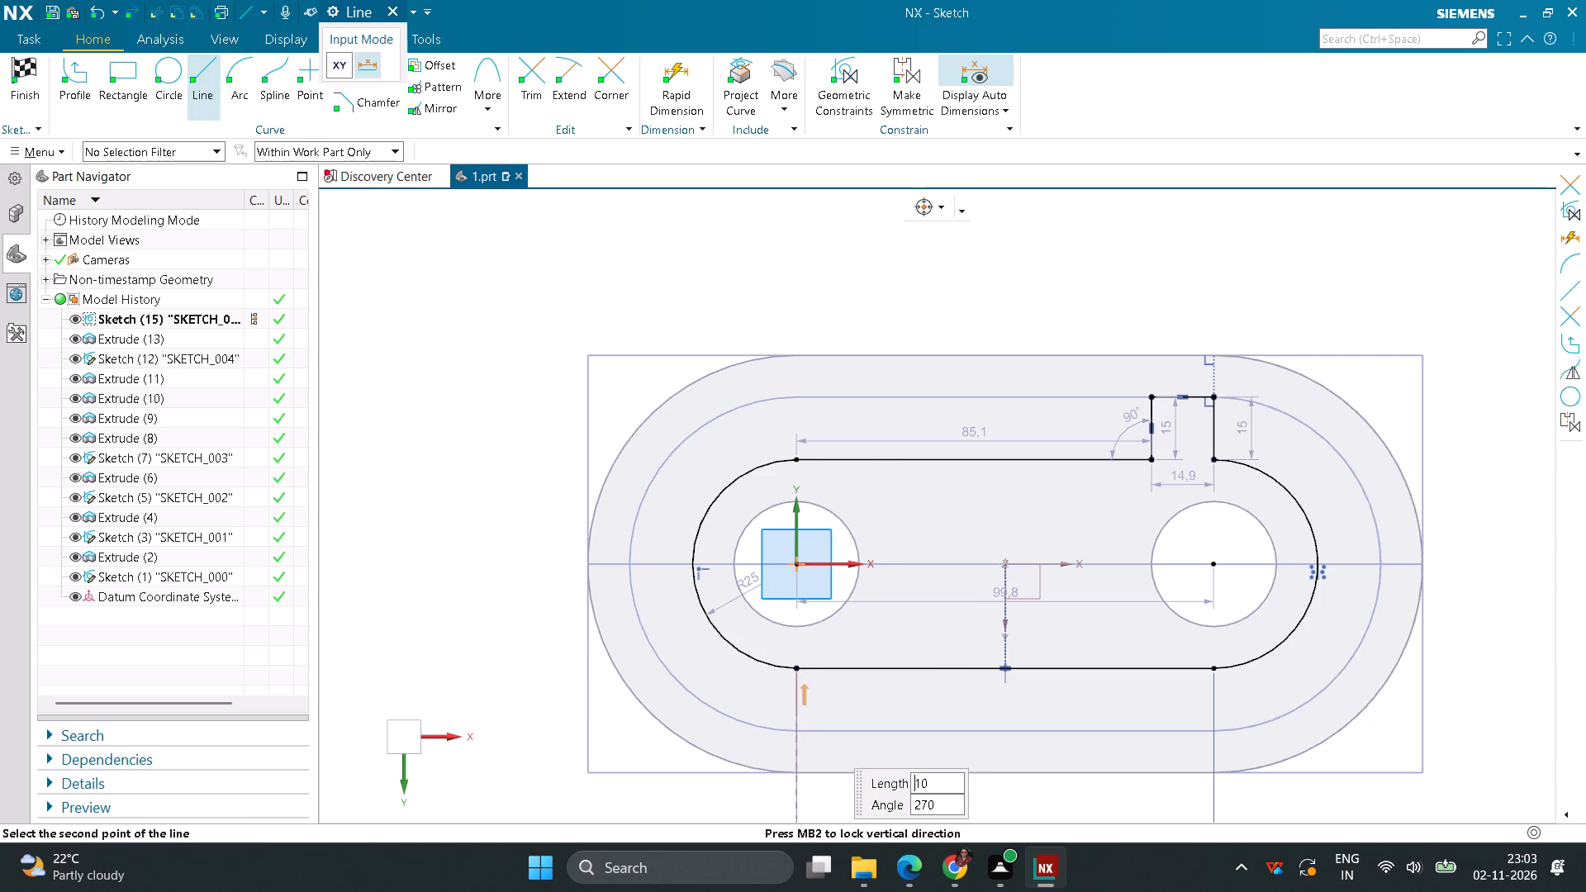
left_click(799, 728)
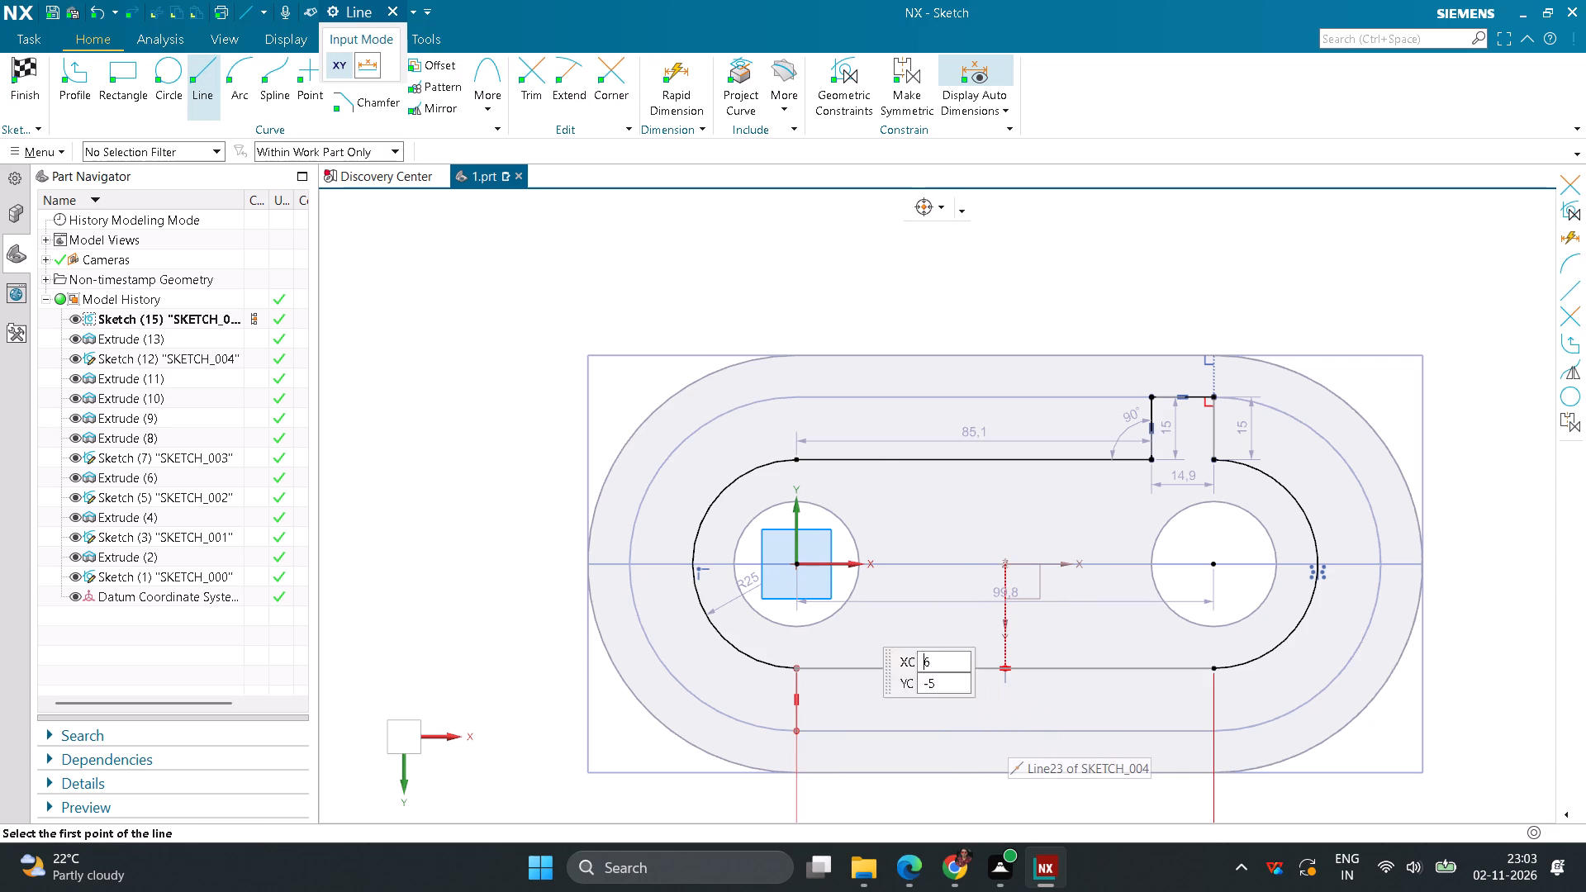
left_click(448, 70)
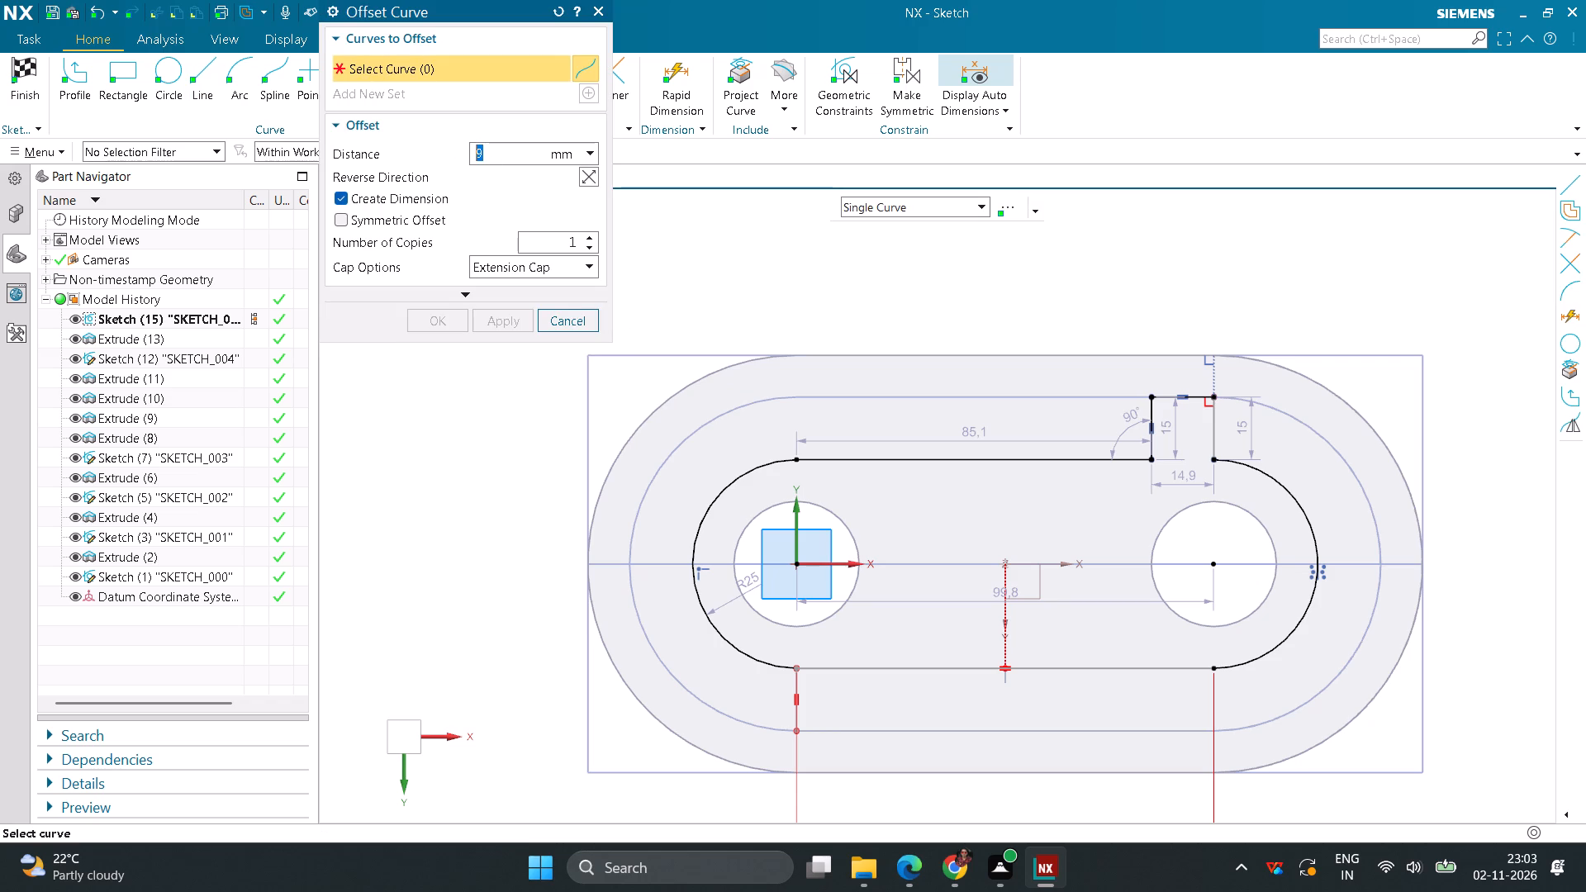
left_click(799, 683)
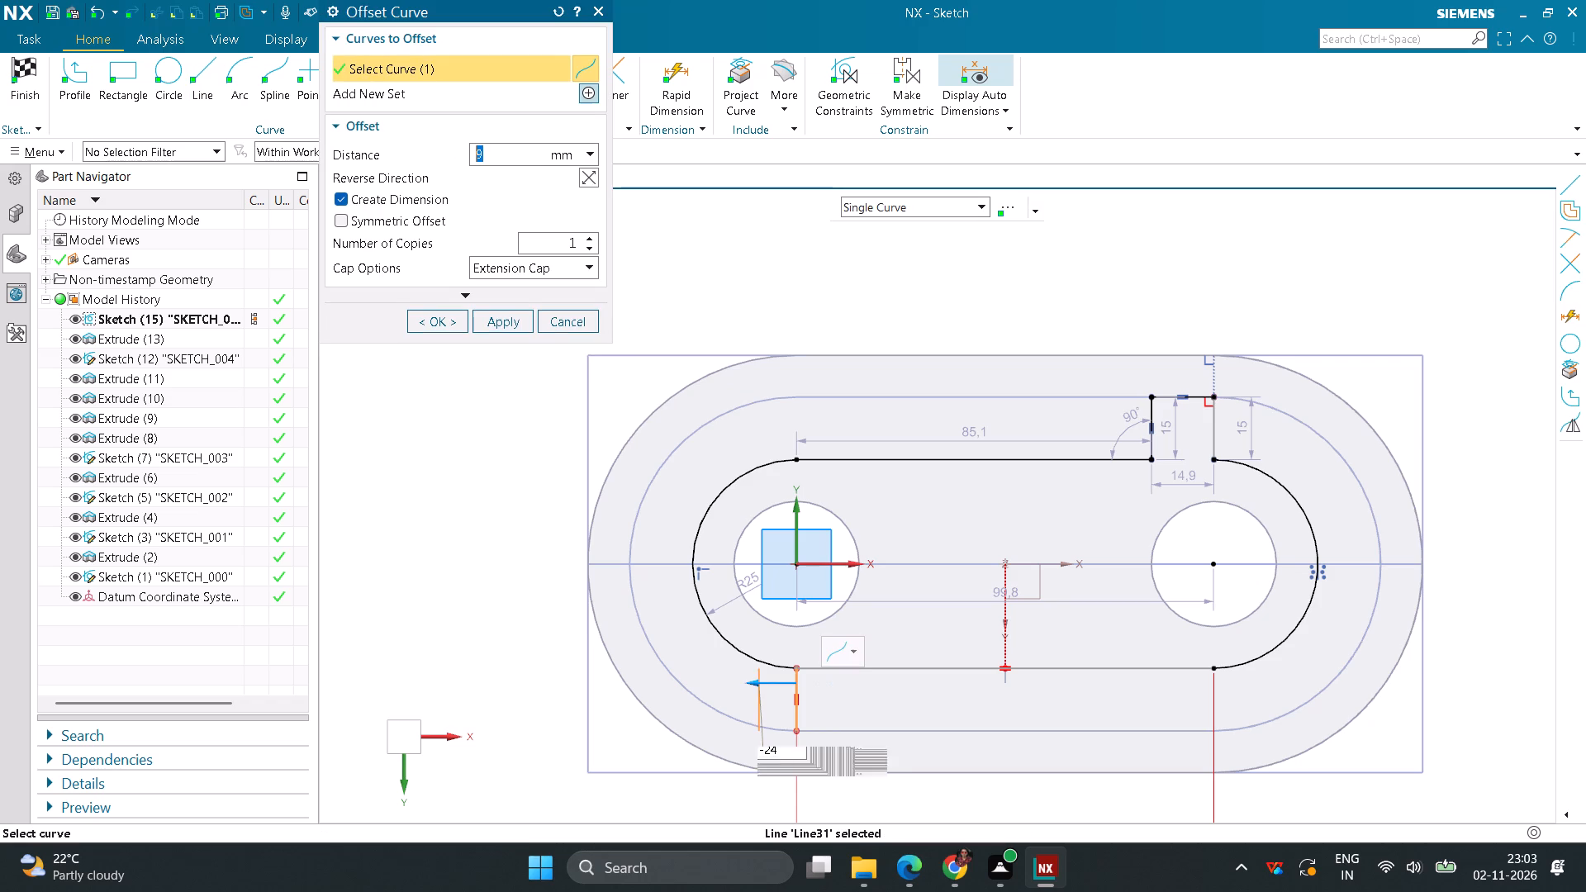
type("25")
key("Return")
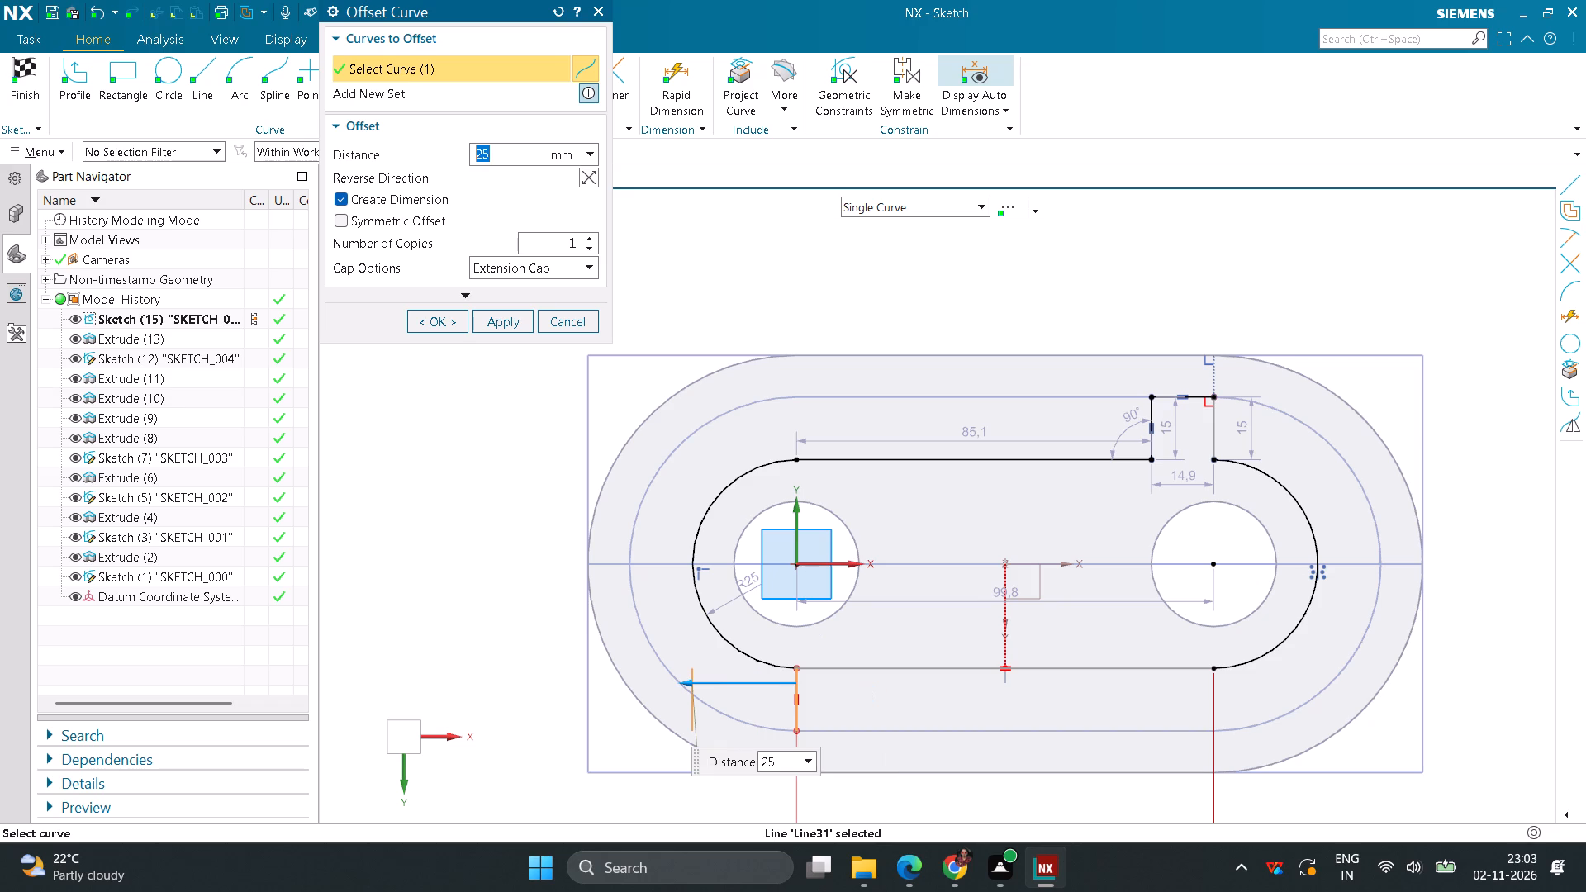
left_click(589, 180)
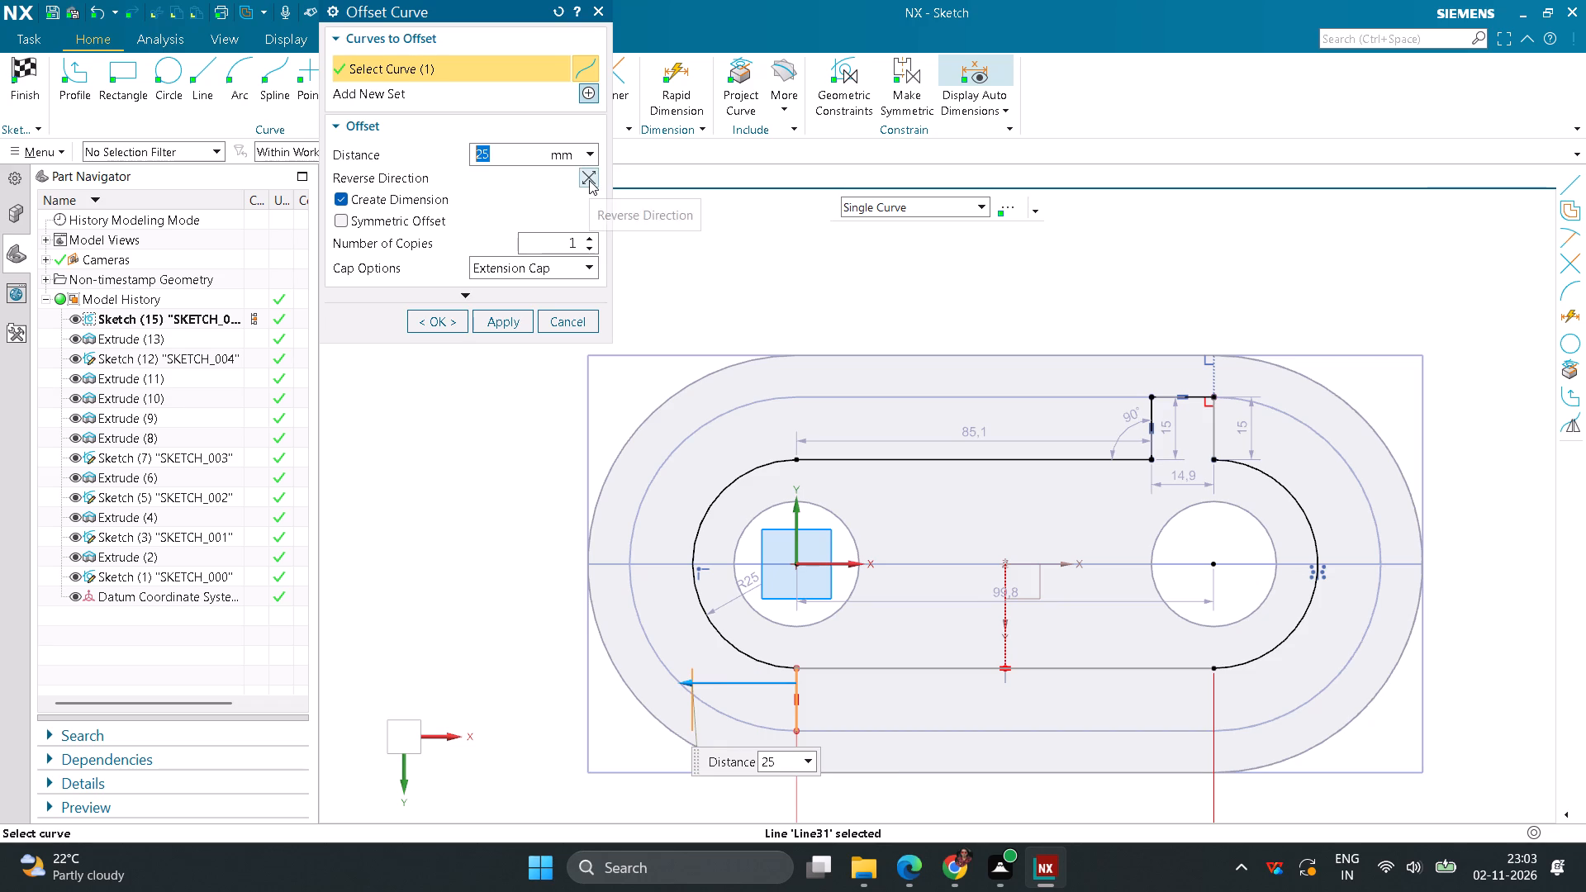
left_click(457, 316)
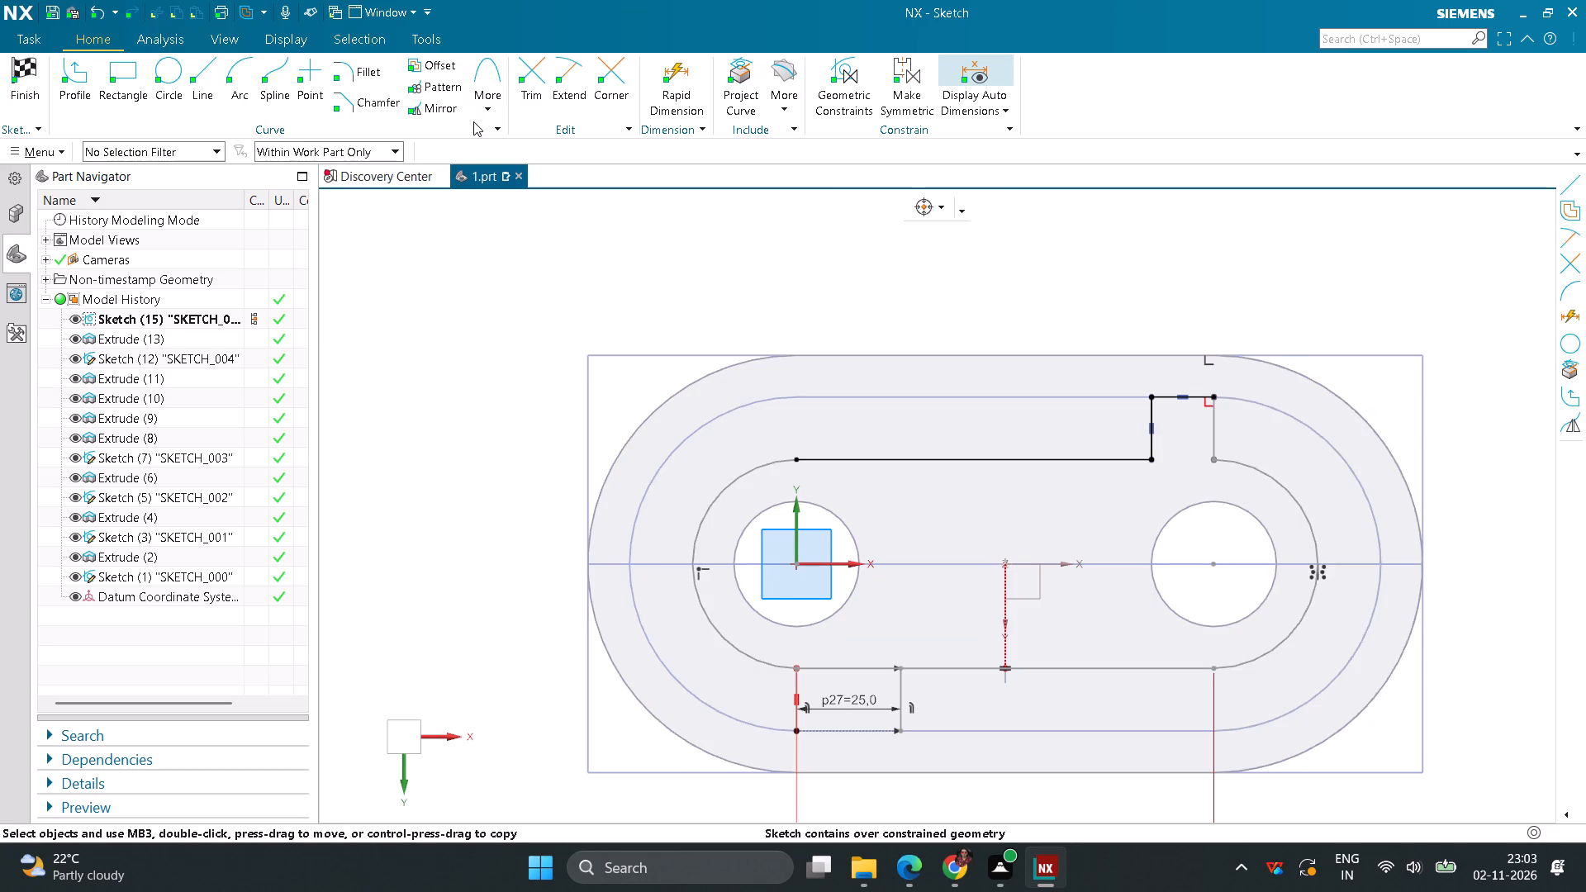
Trim the part of the profile's bottom edge between the two lower vertical lines.
left_click(520, 94)
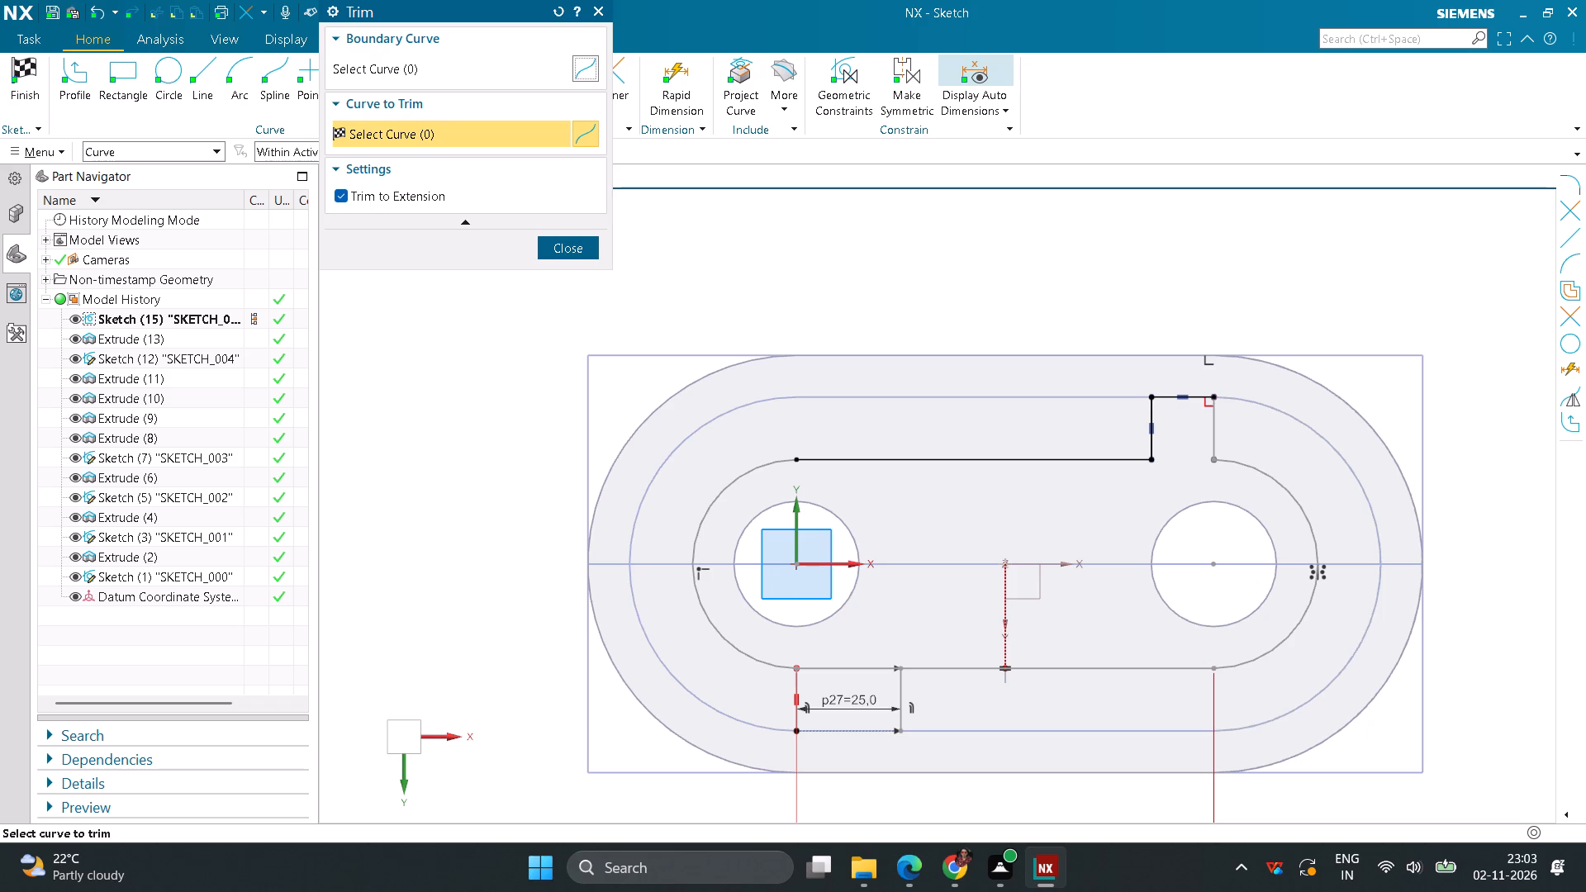
left_click(837, 669)
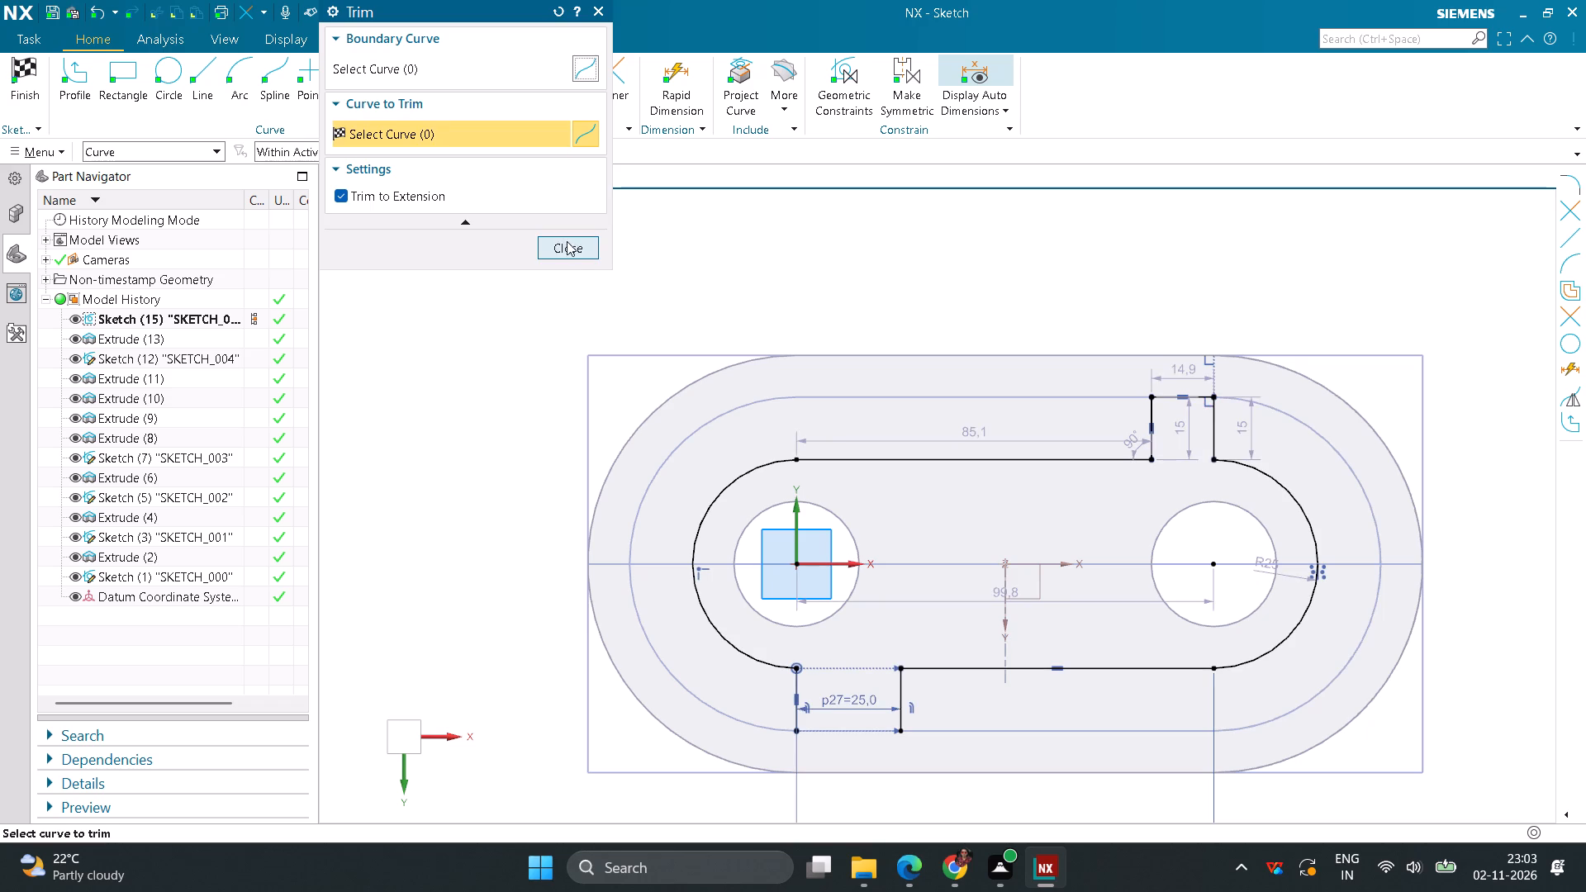
left_click(579, 252)
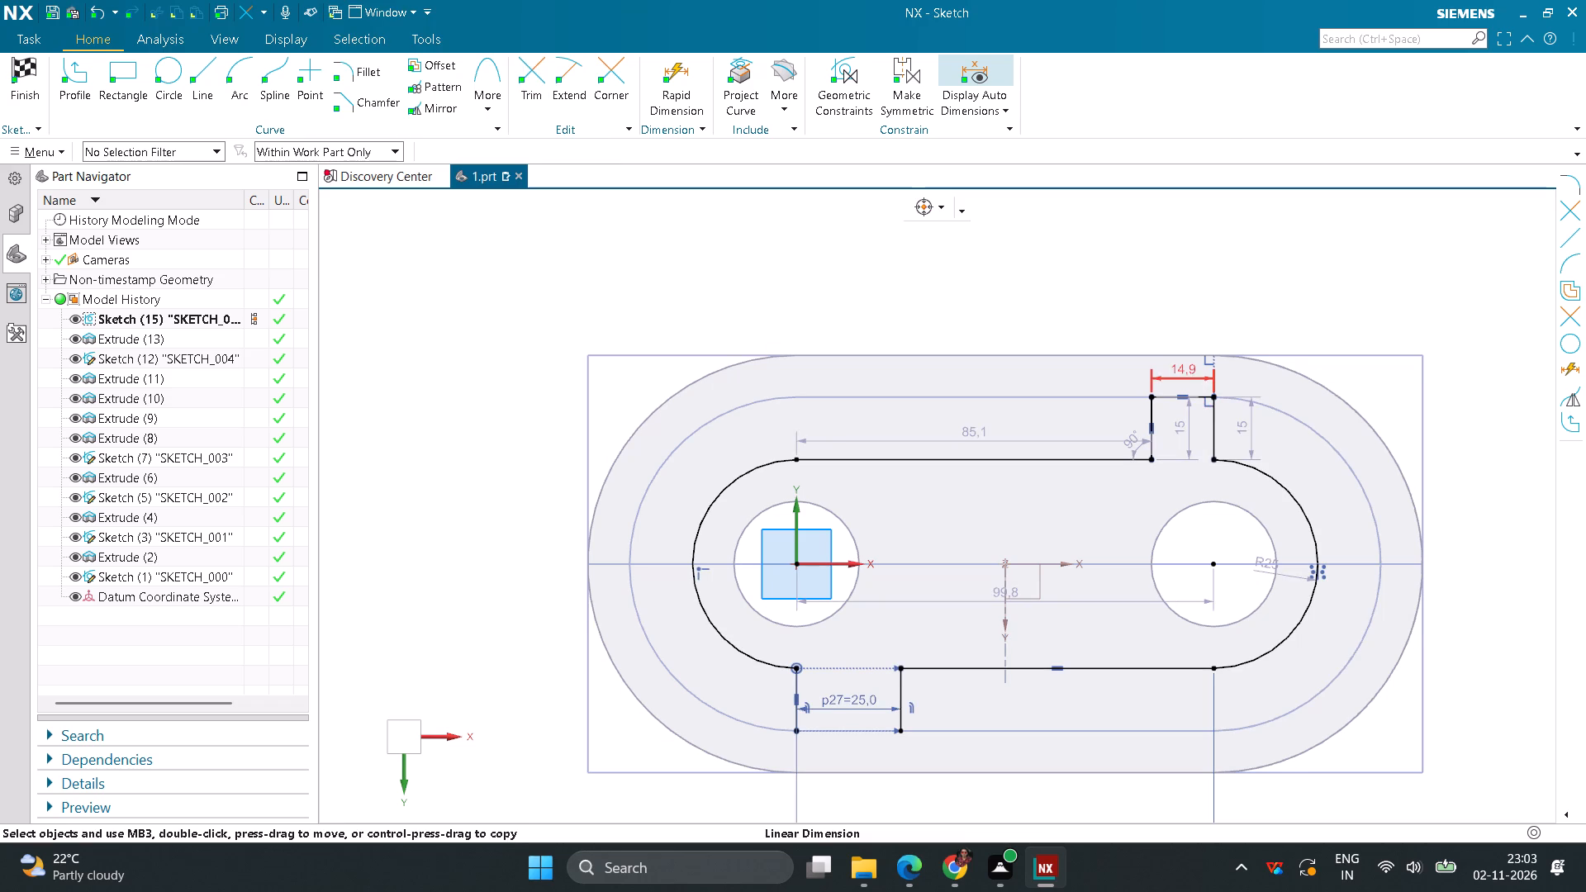
Set the upper tab's width to 25 mm.
double_click(1185, 377)
type("25")
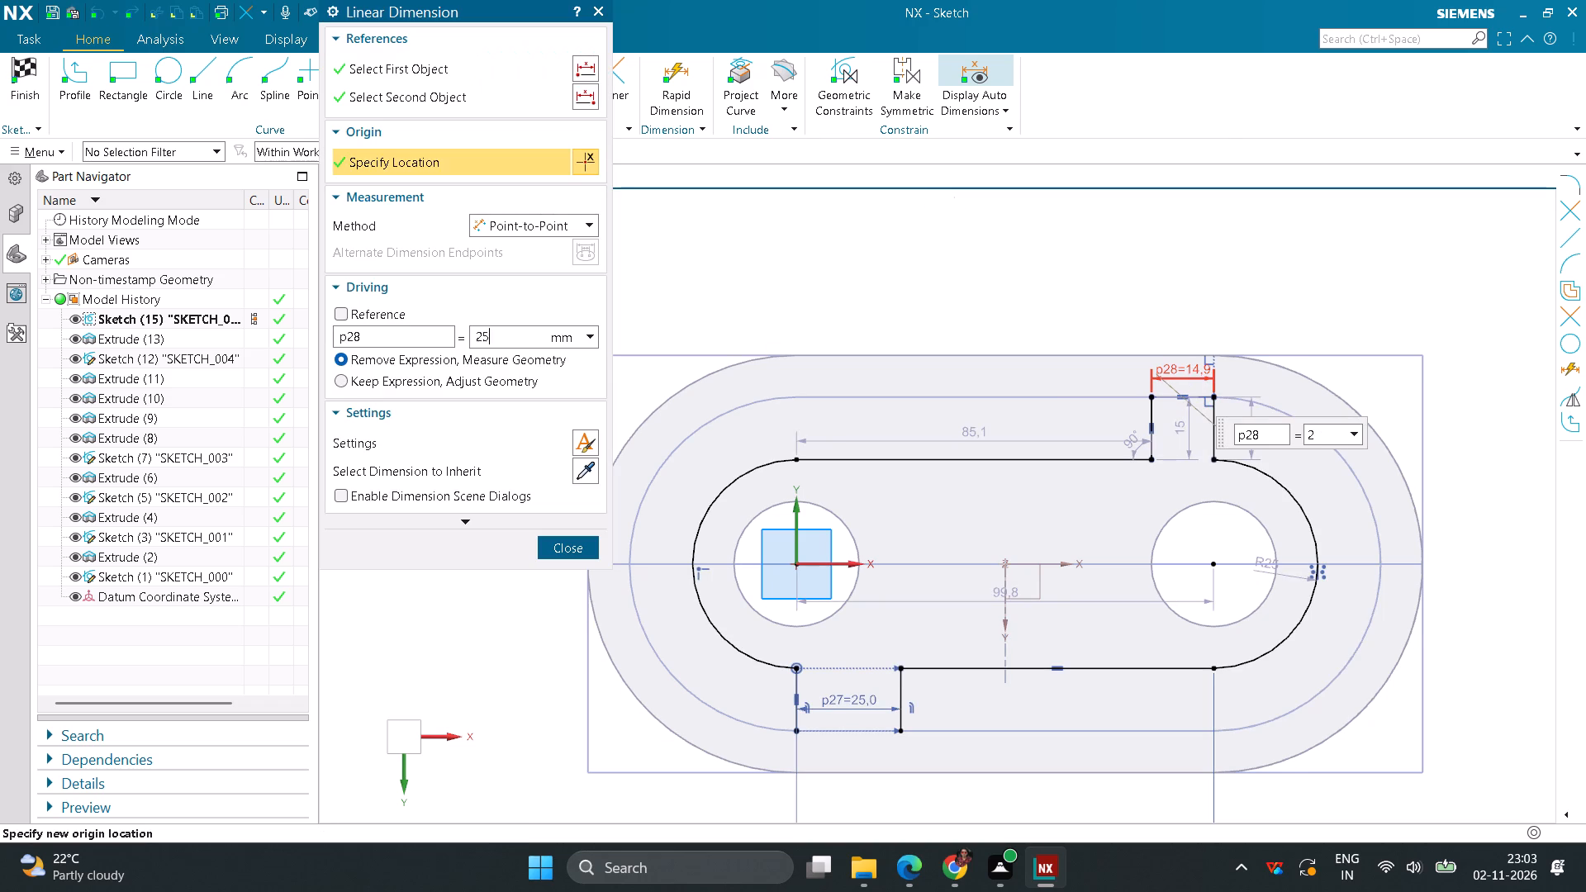
key("Return")
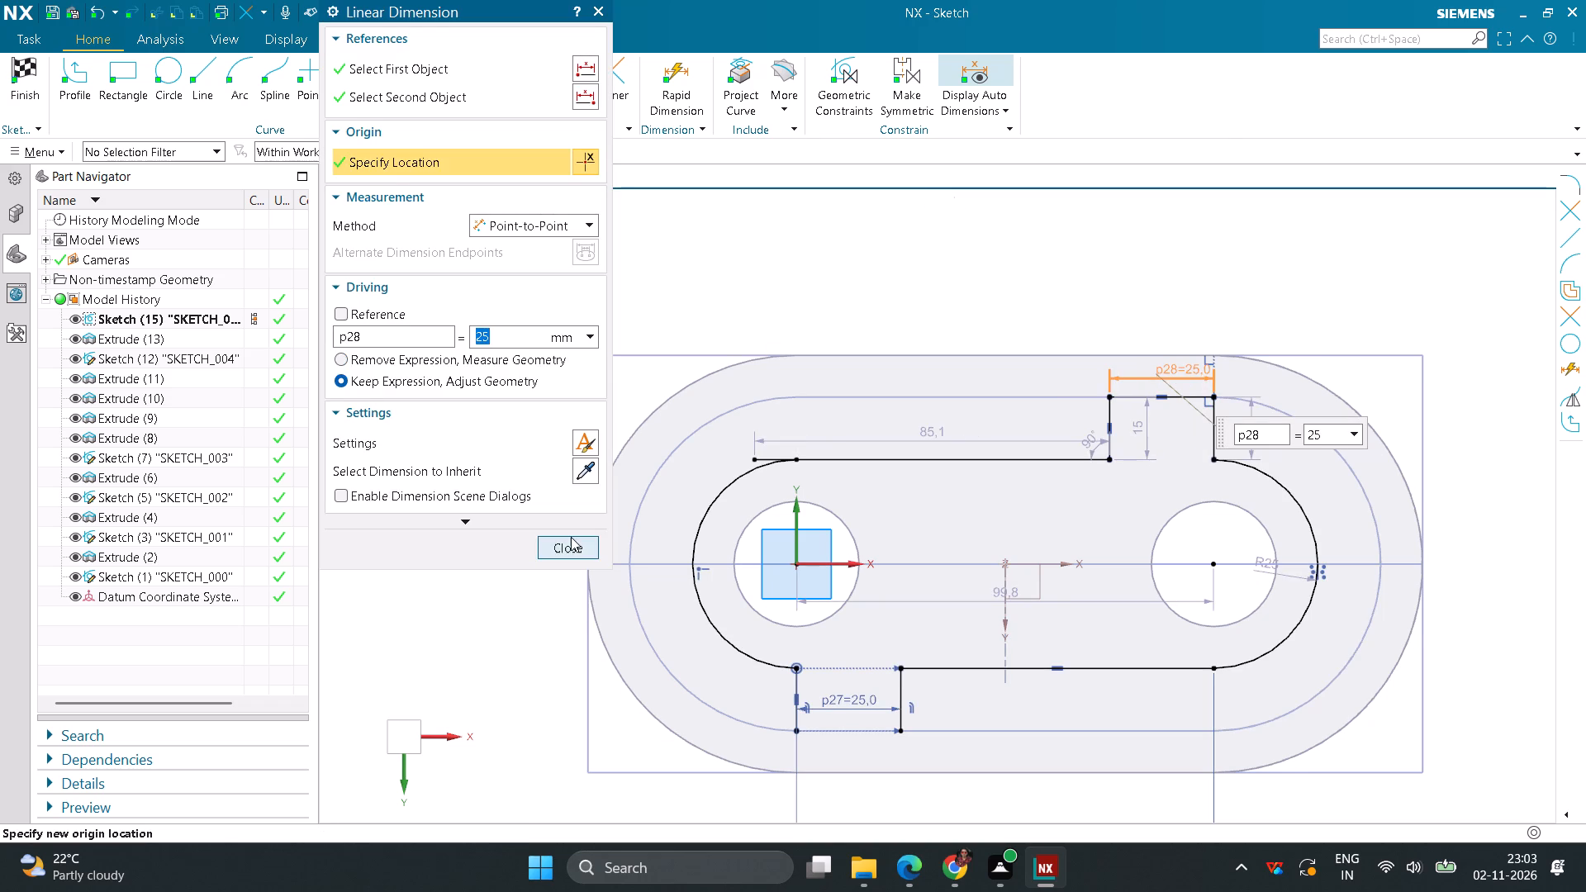
left_click(571, 539)
Close the lower tab with a 25 mm horizontal line joining the bottom ends of its two vertical lines.
left_click(201, 88)
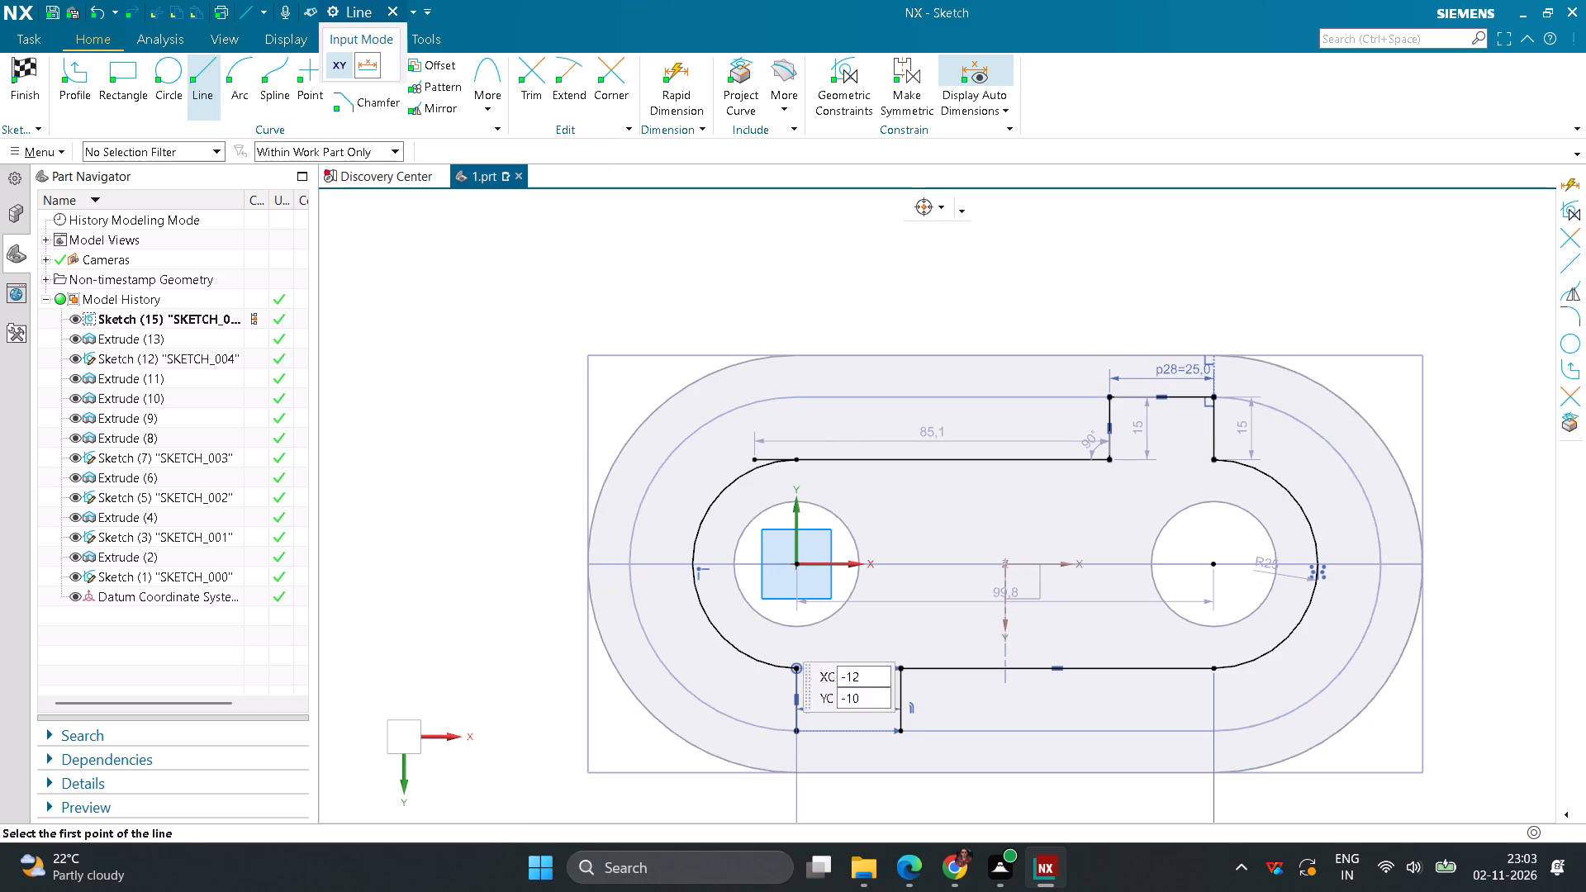
left_click(796, 735)
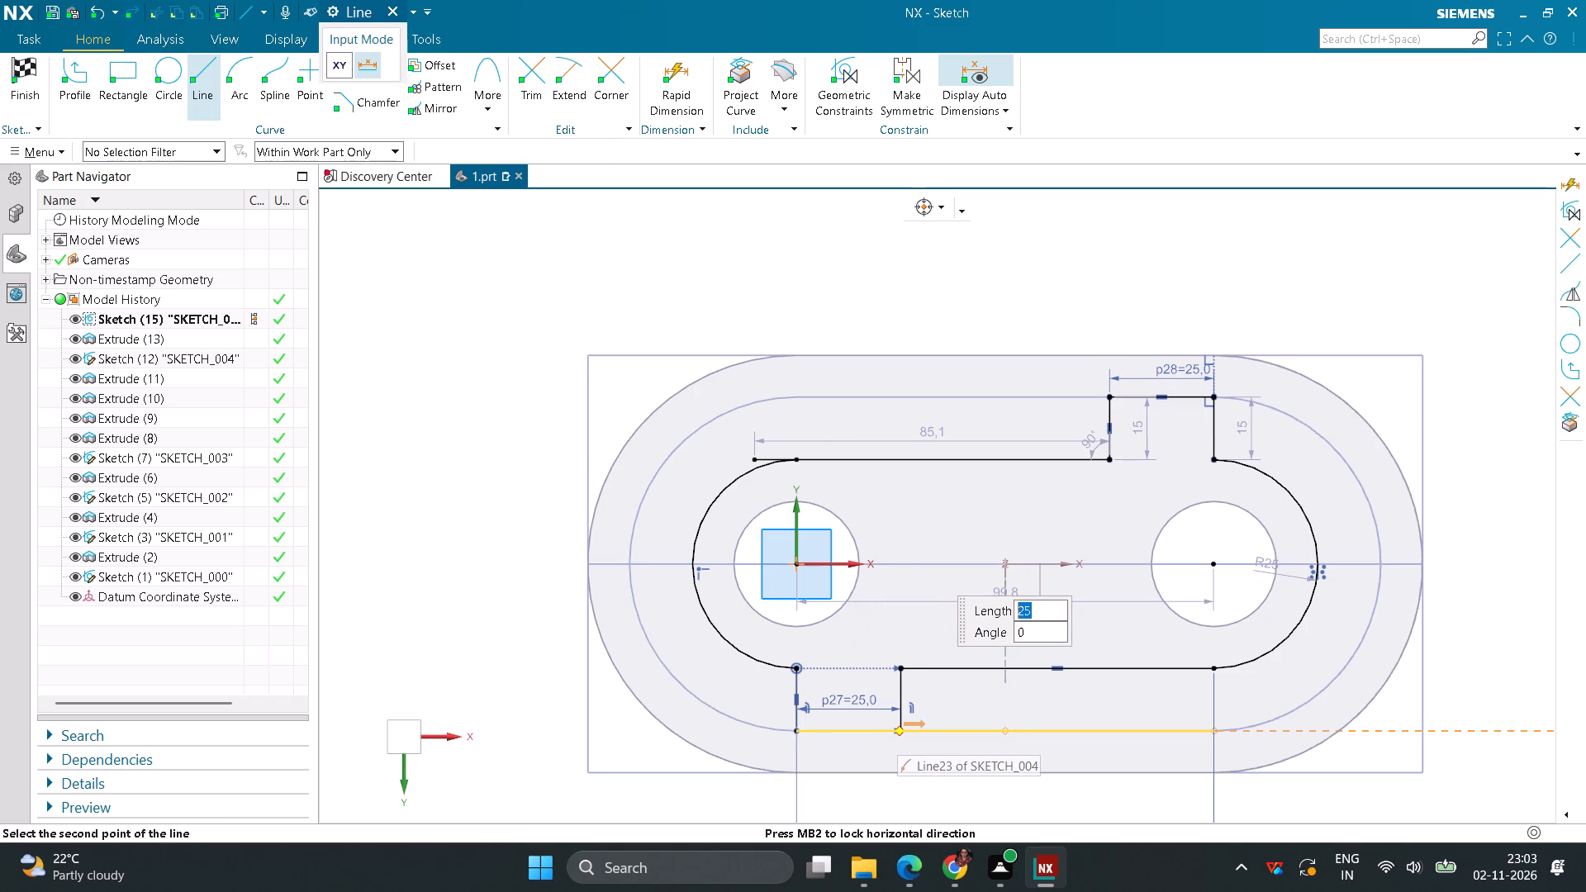
left_click(900, 733)
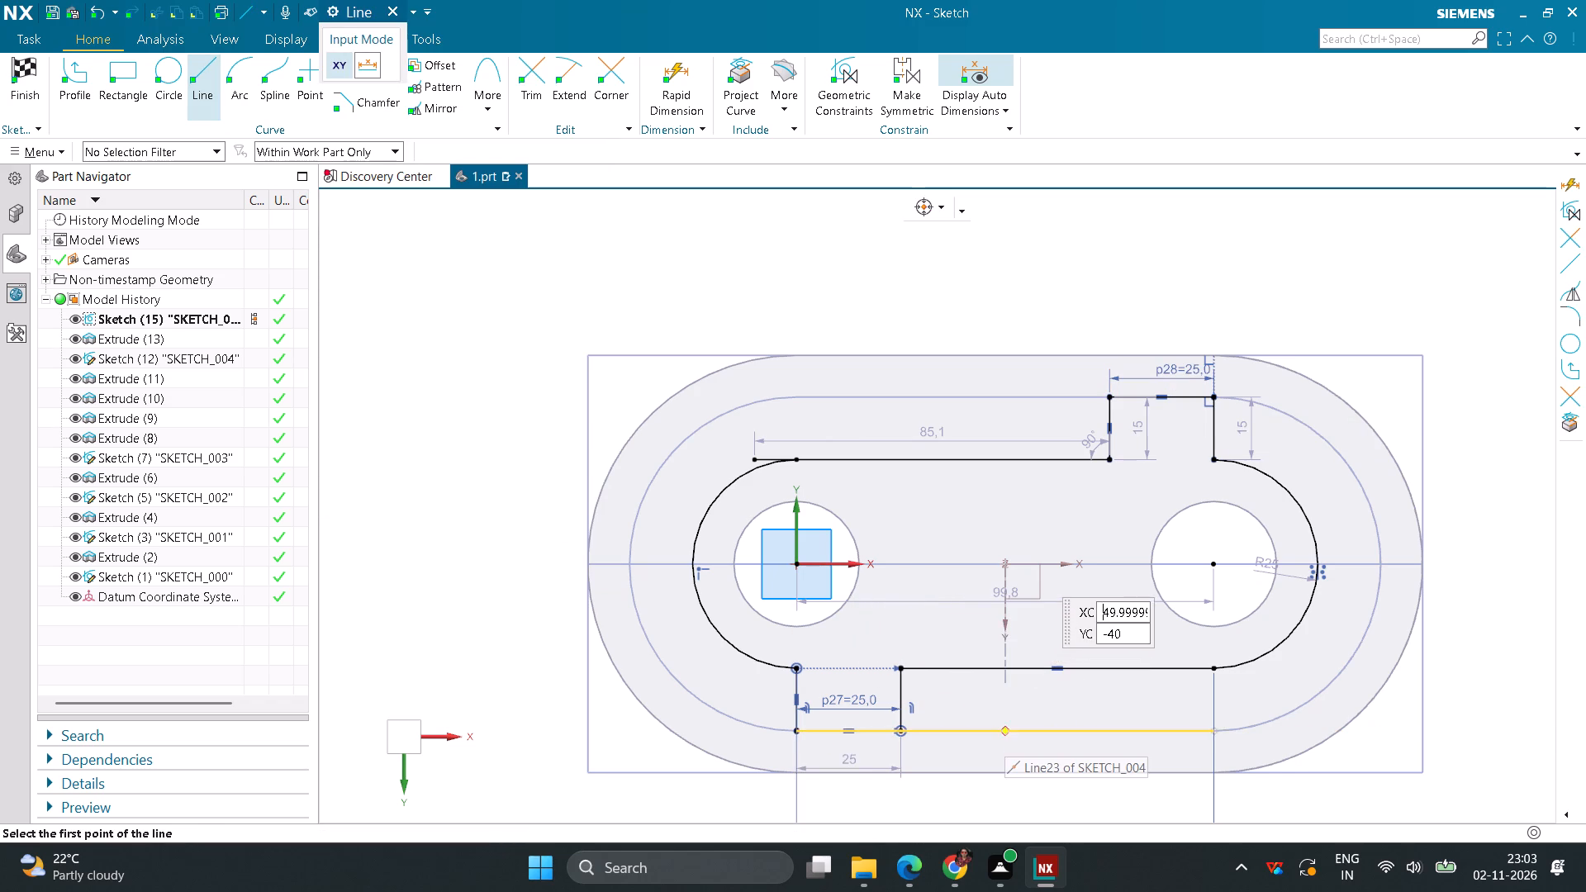
Trim the excess of the profile's top edge extending past the left arc's upper end.
scroll(1004, 735, "down", 1)
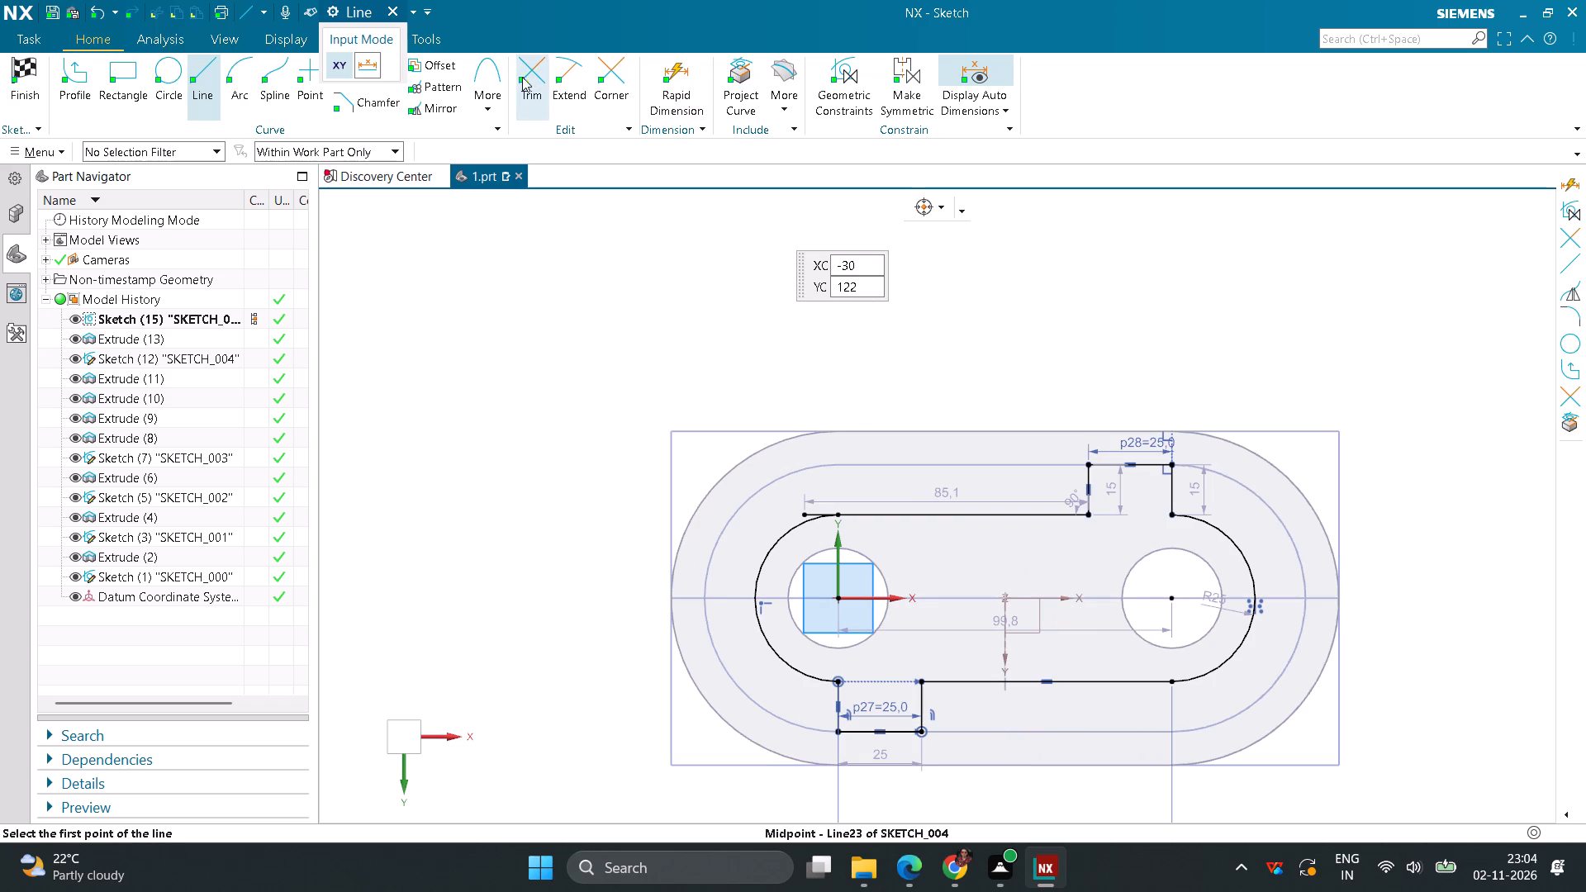
left_click(537, 75)
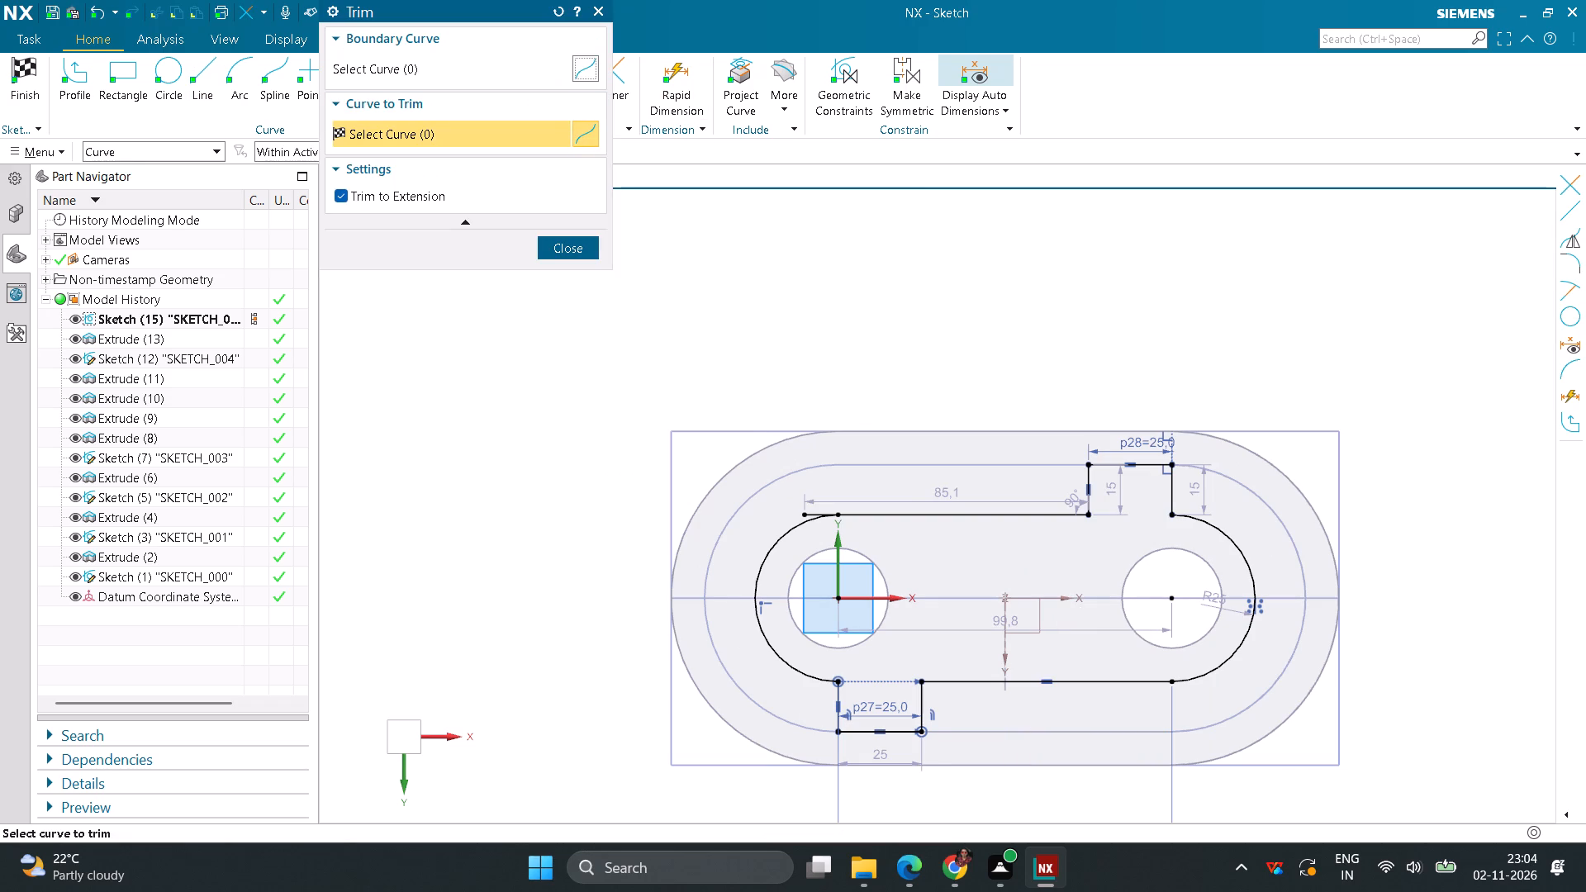
scroll(792, 524, "up", 6)
left_click(863, 499)
scroll(951, 444, "down", 2)
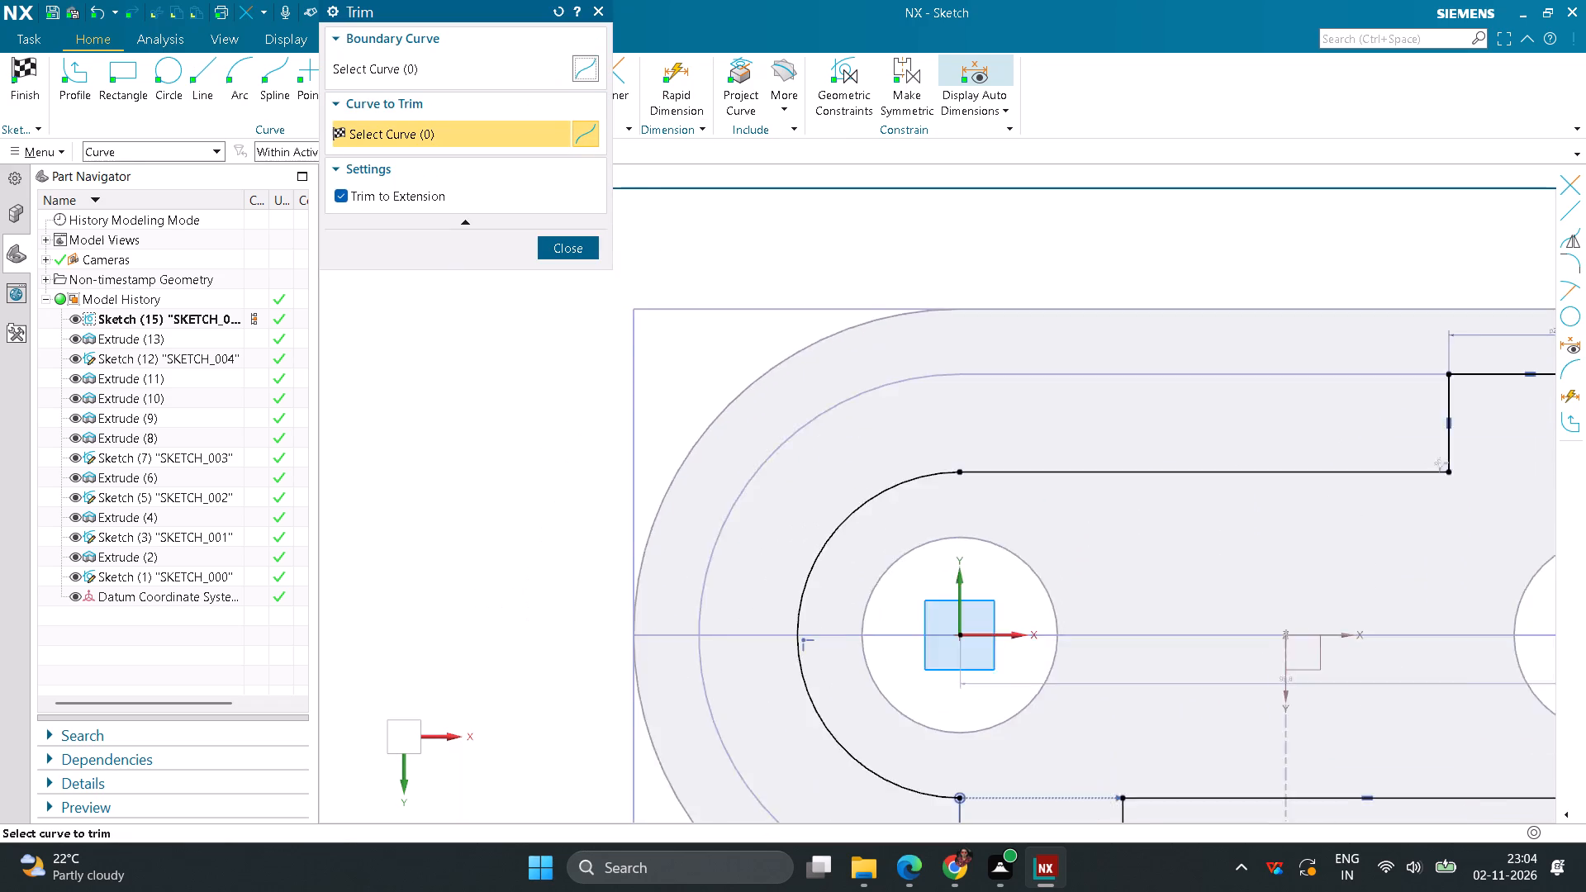
scroll(952, 444, "down", 4)
scroll(1028, 714, "up", 14)
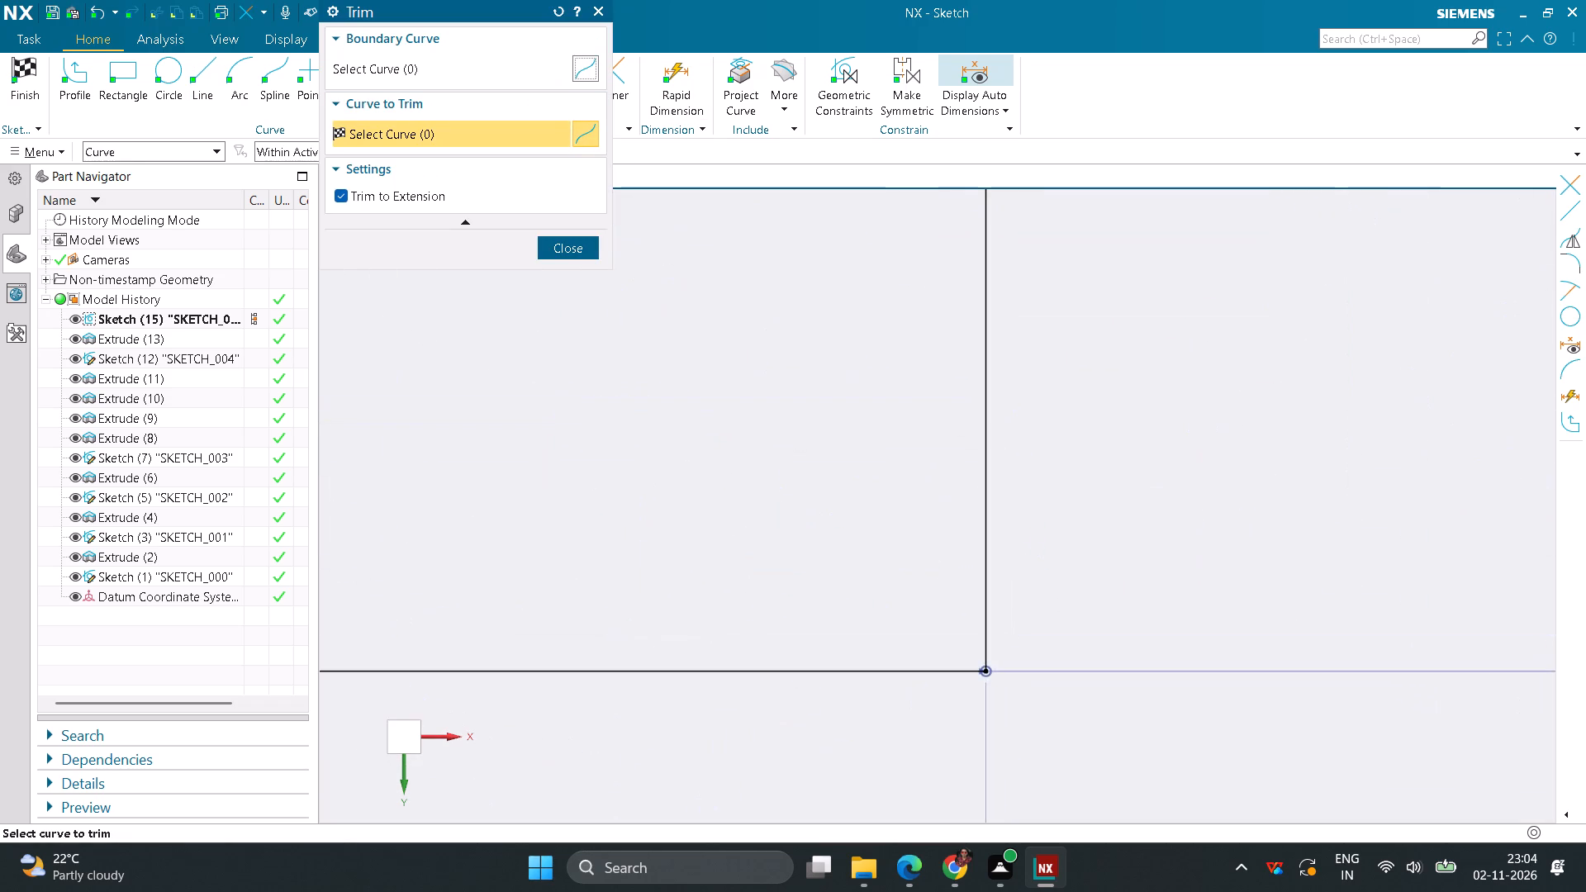
scroll(1009, 648, "down", 13)
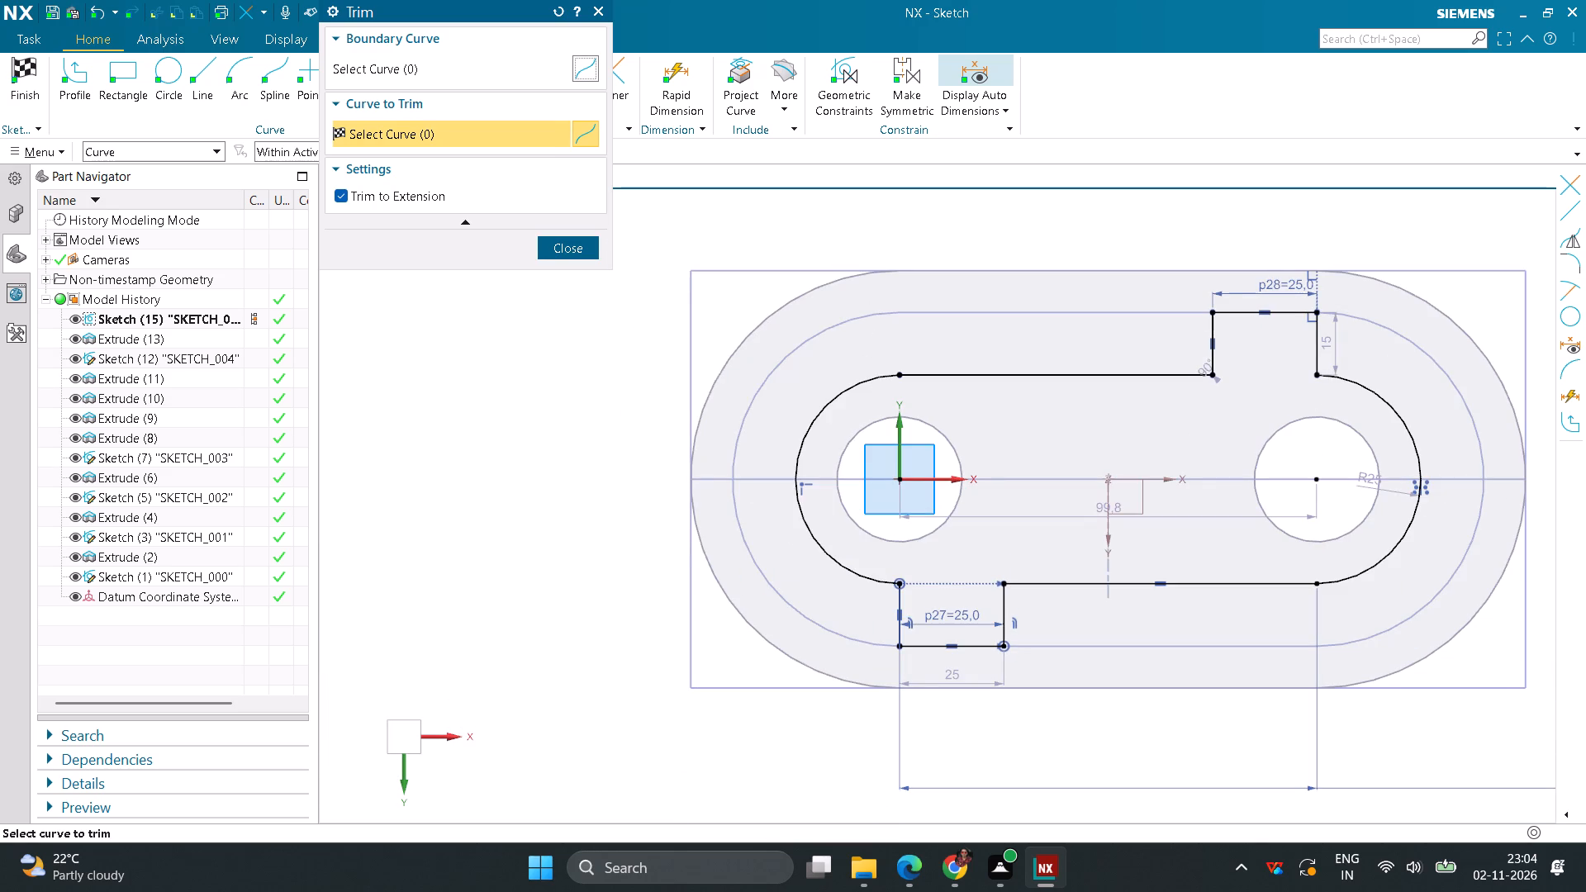
left_click(567, 249)
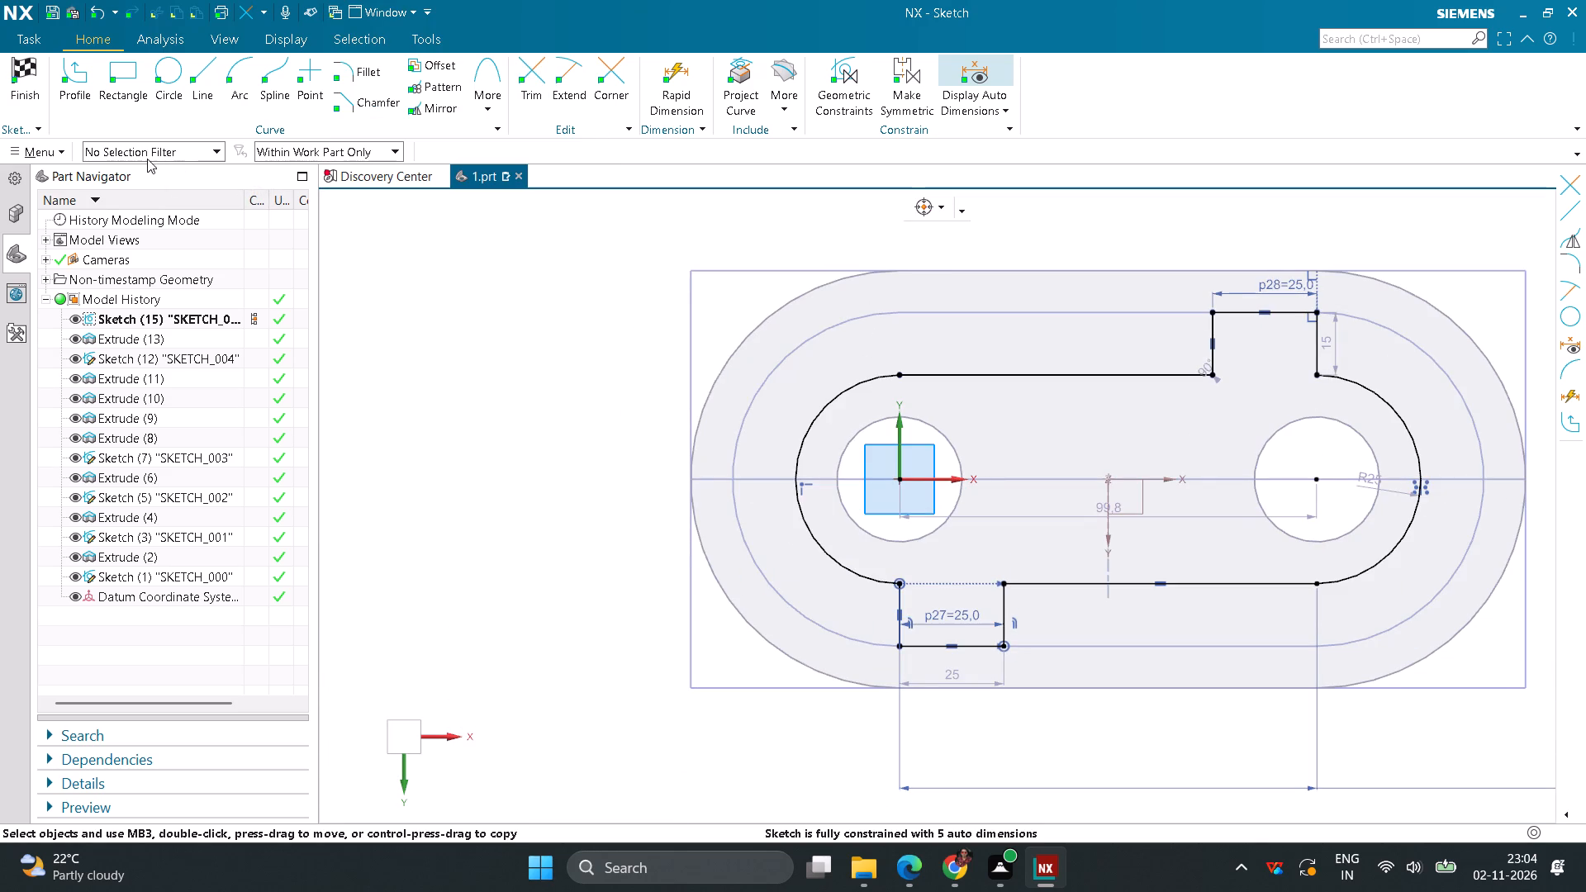
Finish the sketch and extrude the tabbed slot profile 10 mm into the tapered block, reversing the default direction.
left_click(2, 64)
left_click(24, 69)
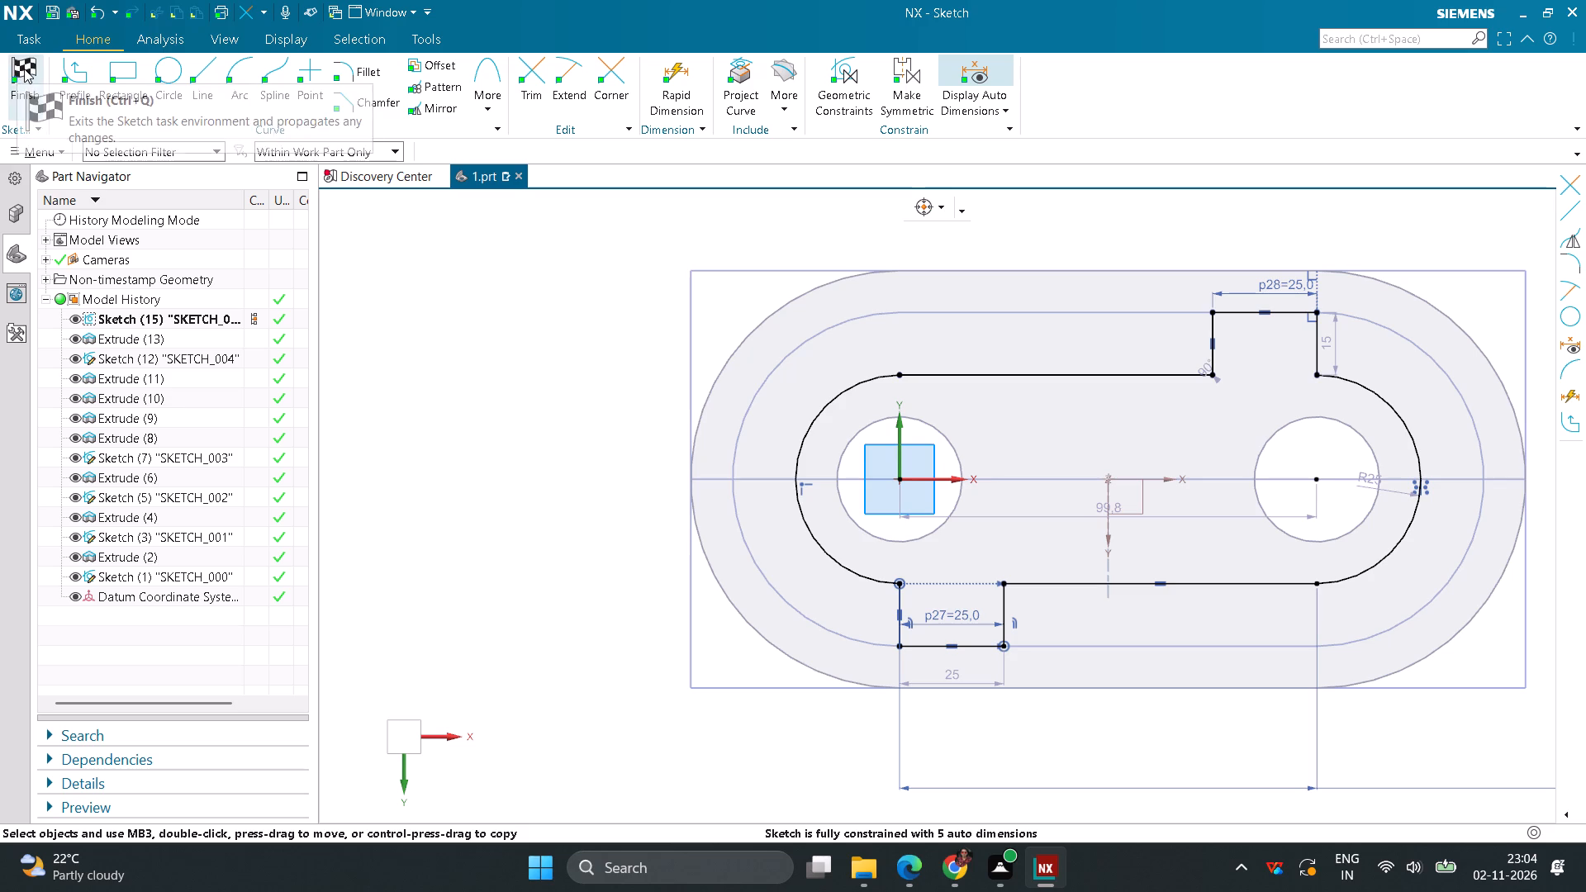
left_click(132, 93)
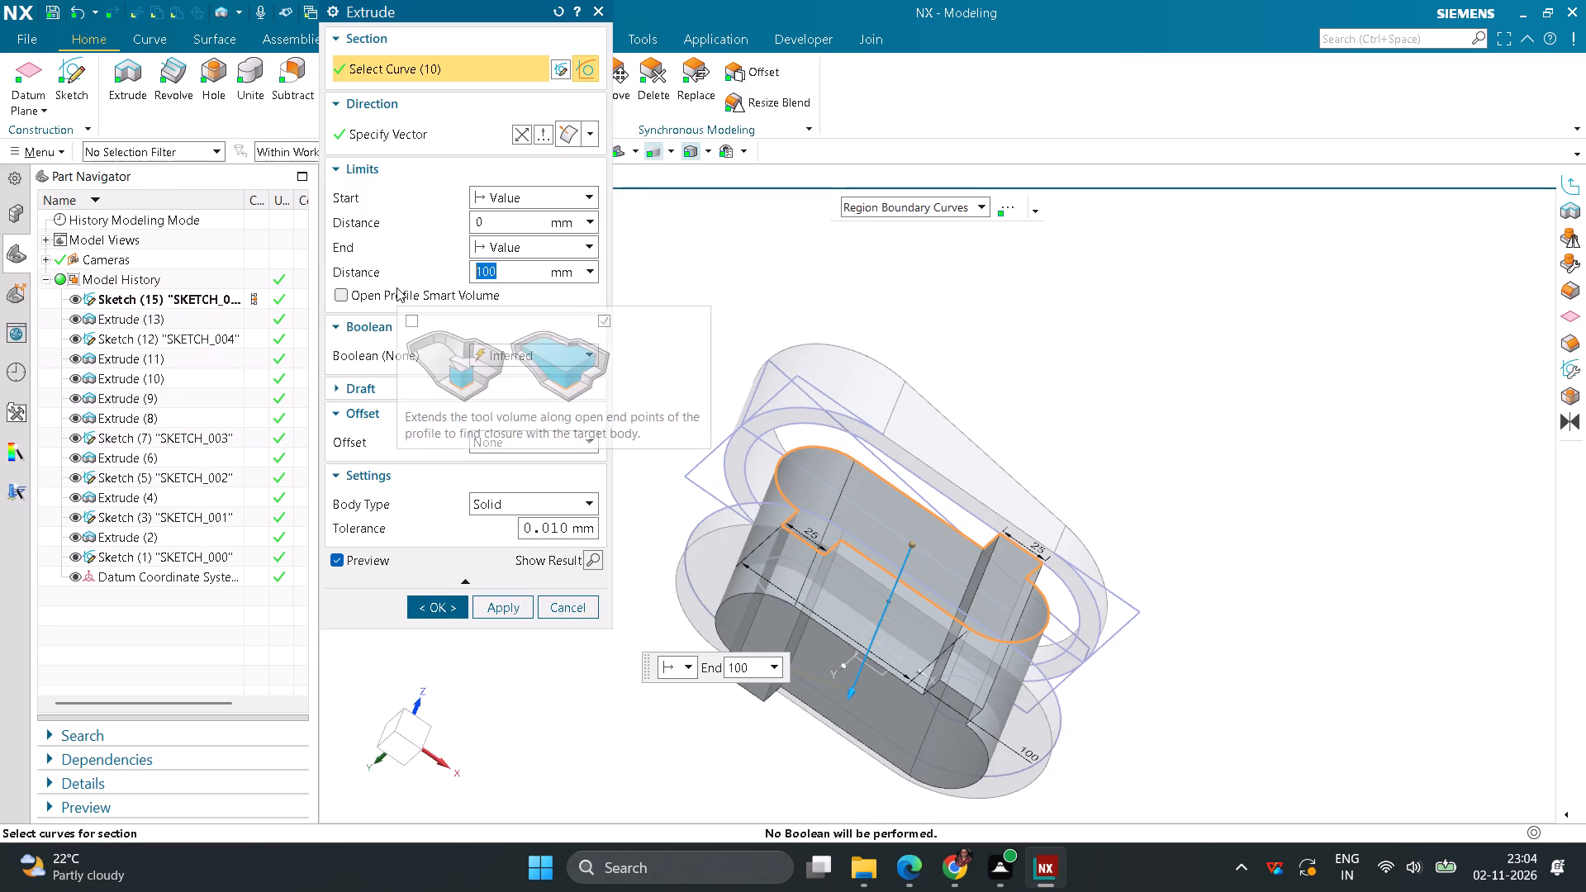
type("10")
key("Return")
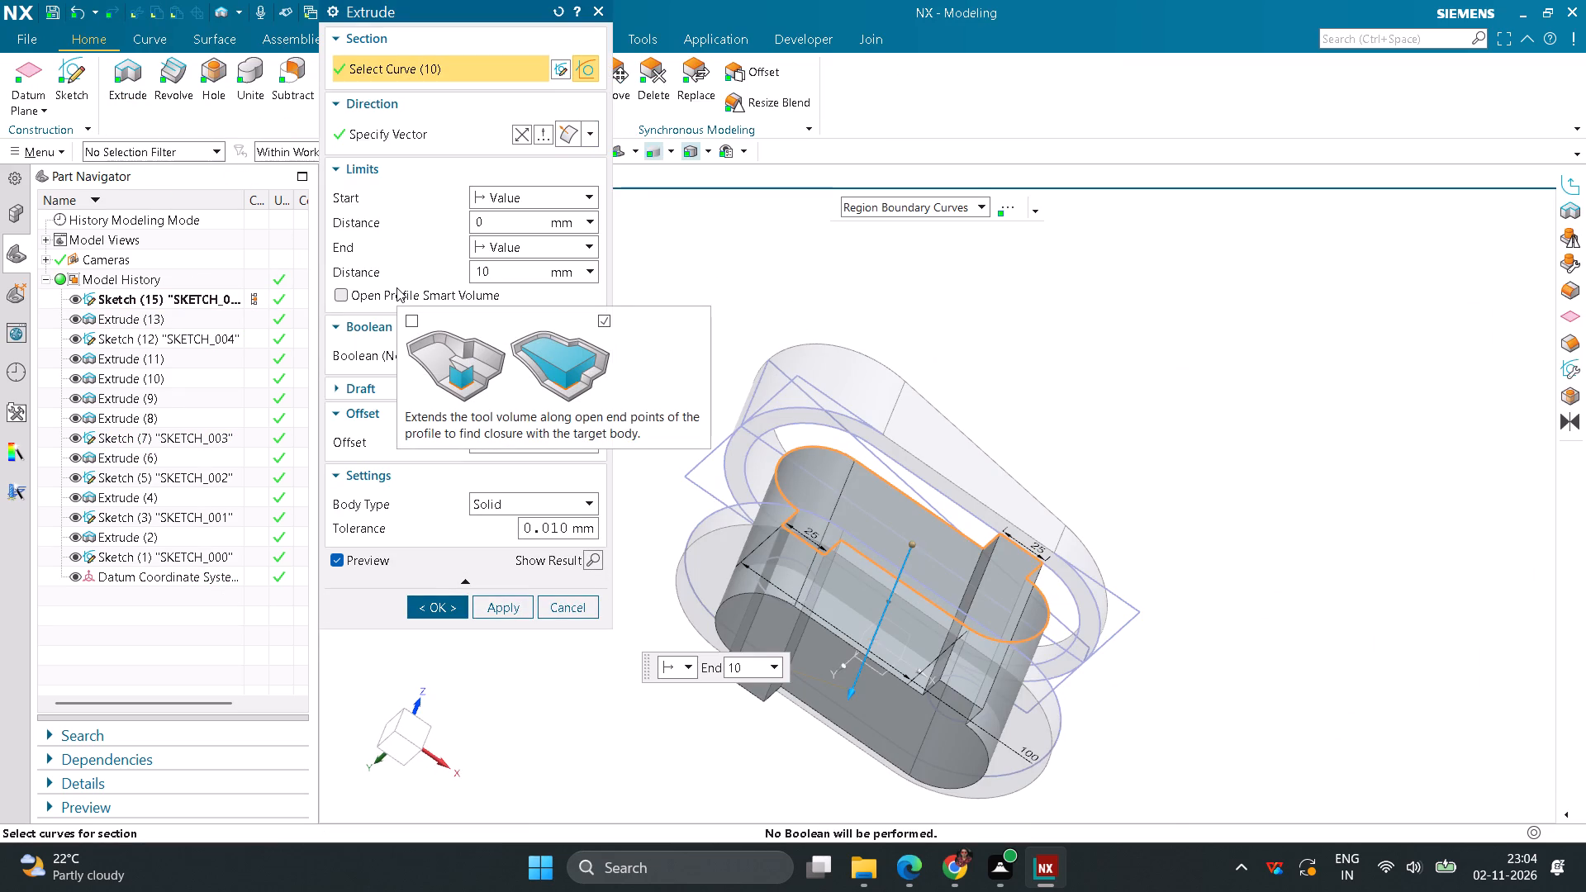
key("Return")
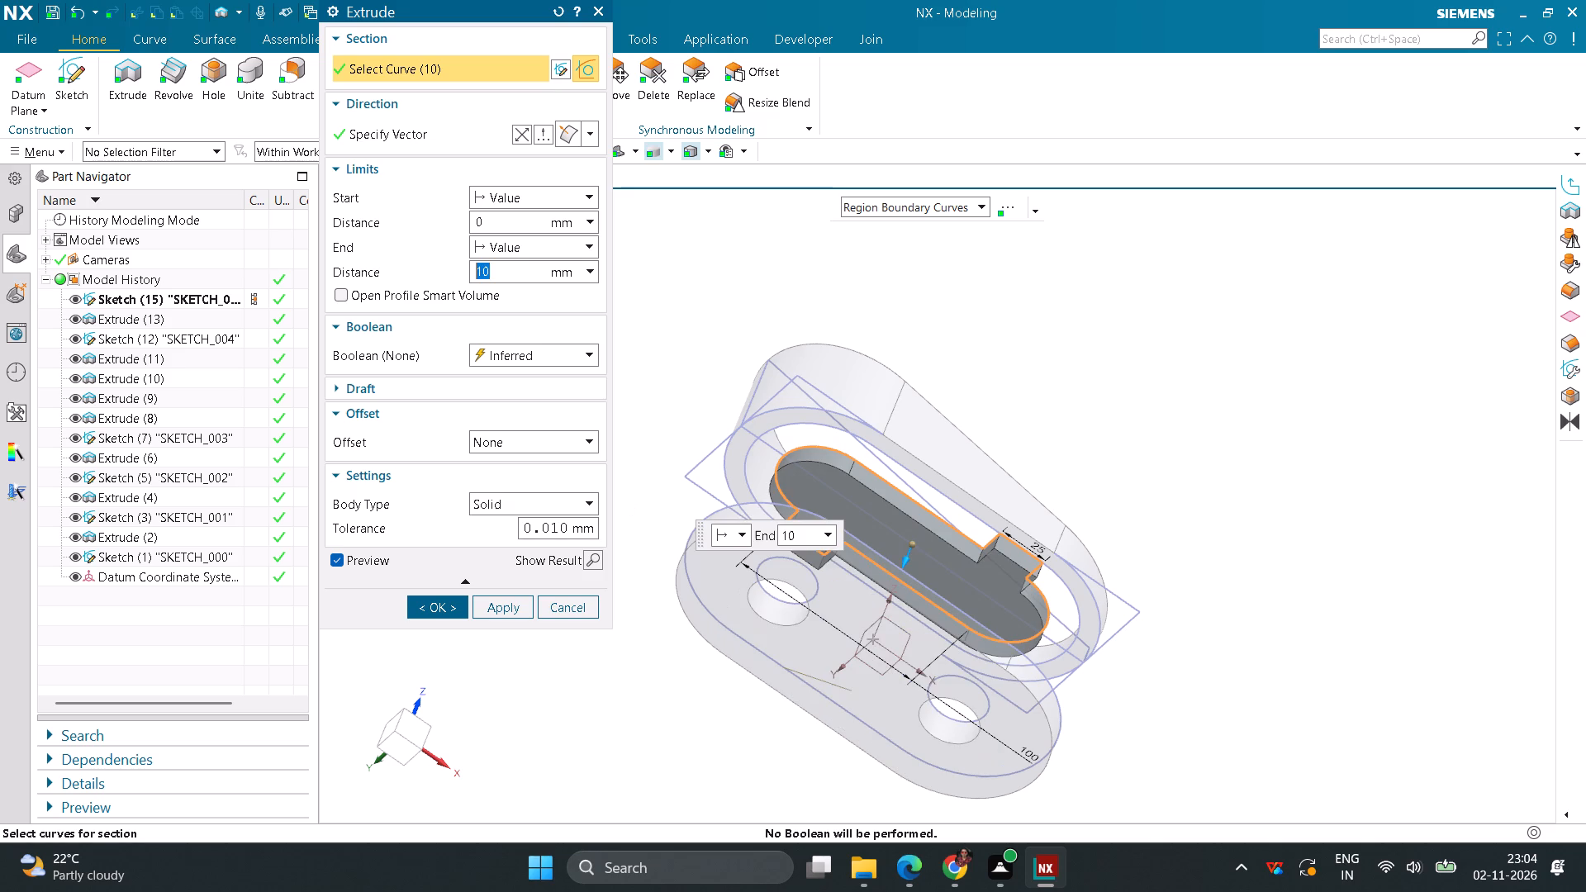
left_click(523, 143)
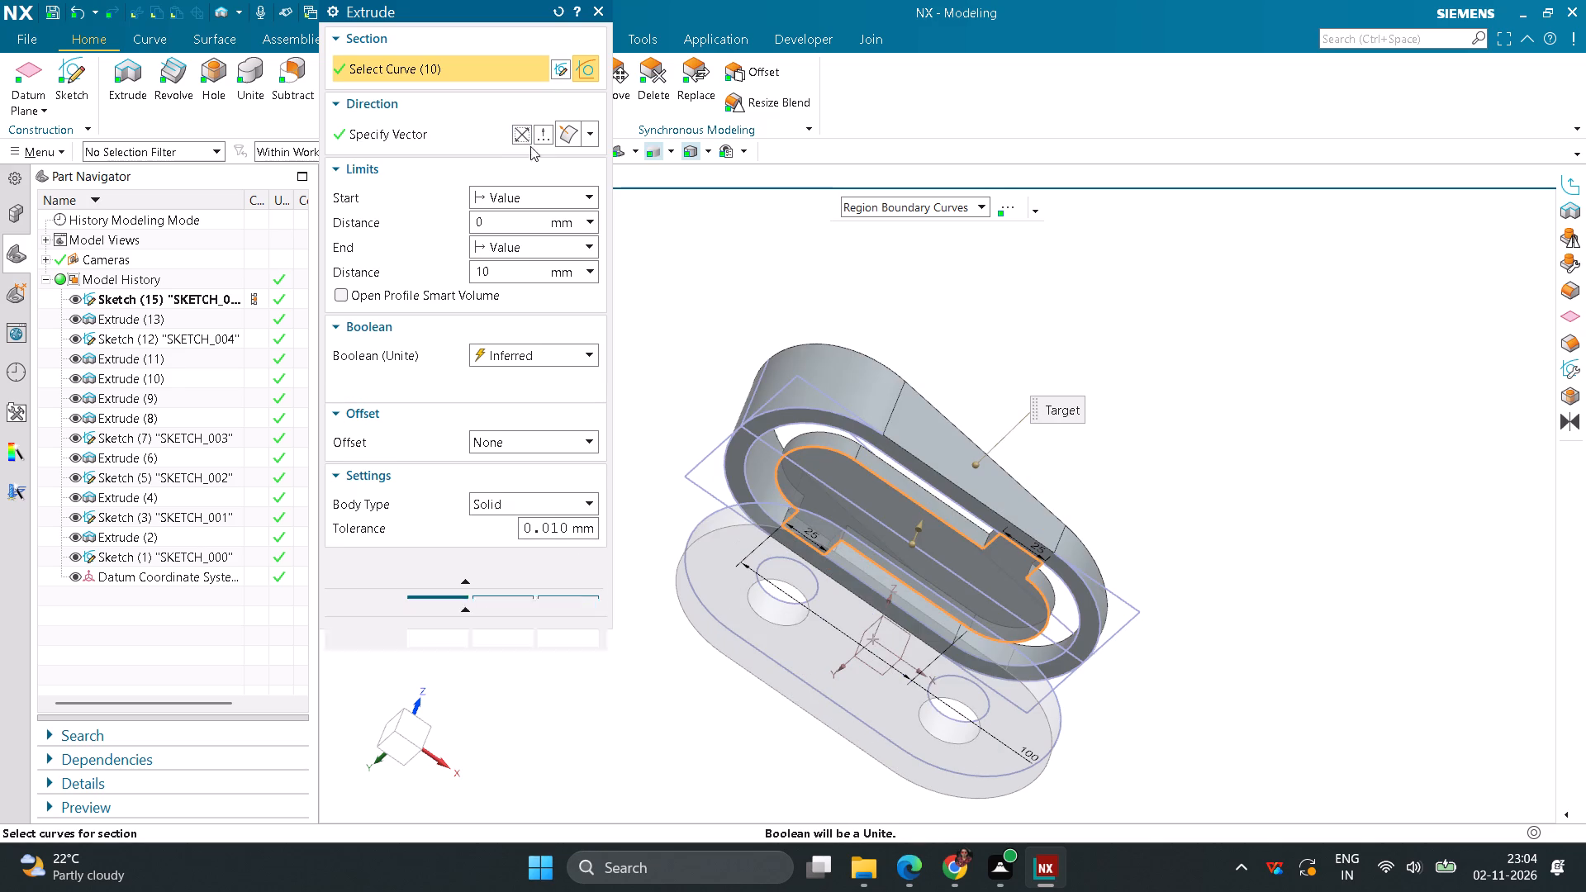
left_click(443, 632)
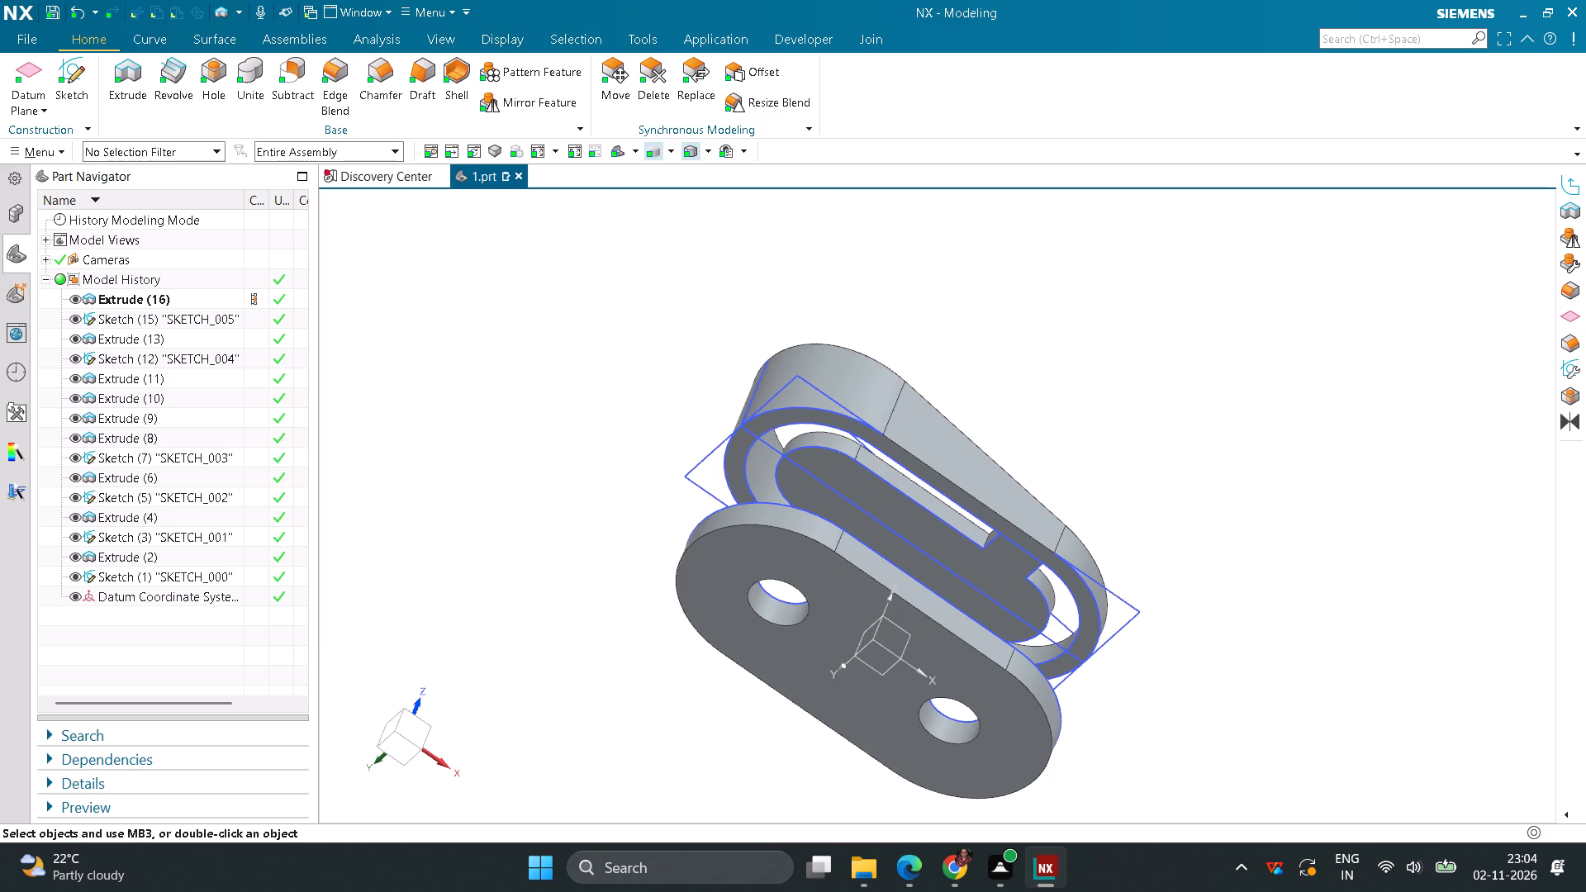
Sketch on the upper face of the tabbed slot extrusion and project the base plate's two hole circles into it.
middle_click_drag(1152, 513, 1020, 555)
left_click(65, 74)
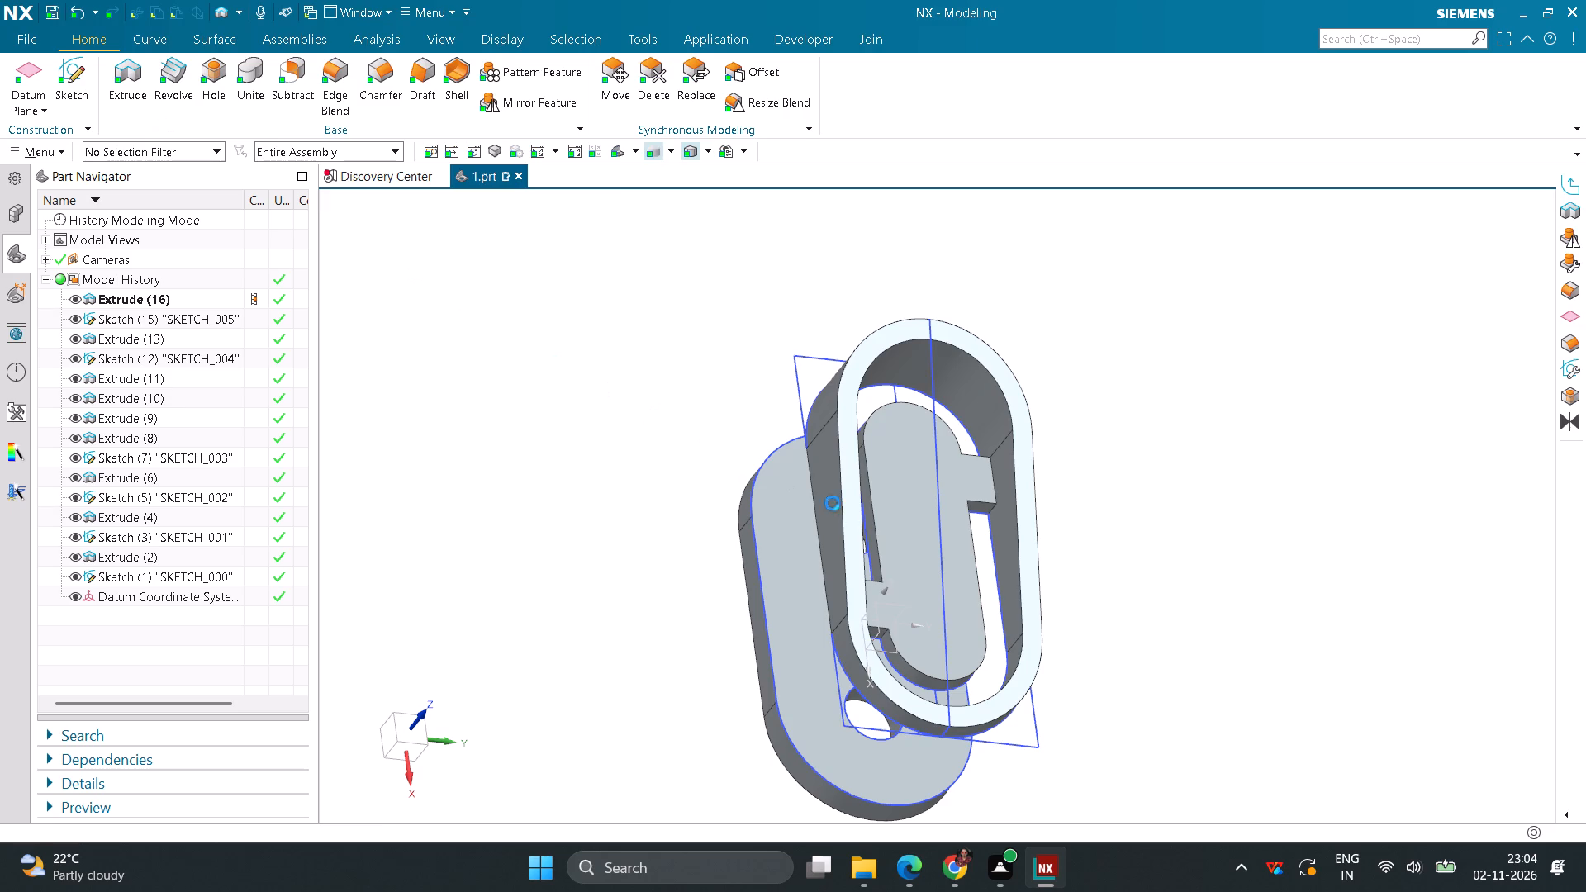
left_click(890, 539)
left_click(504, 210)
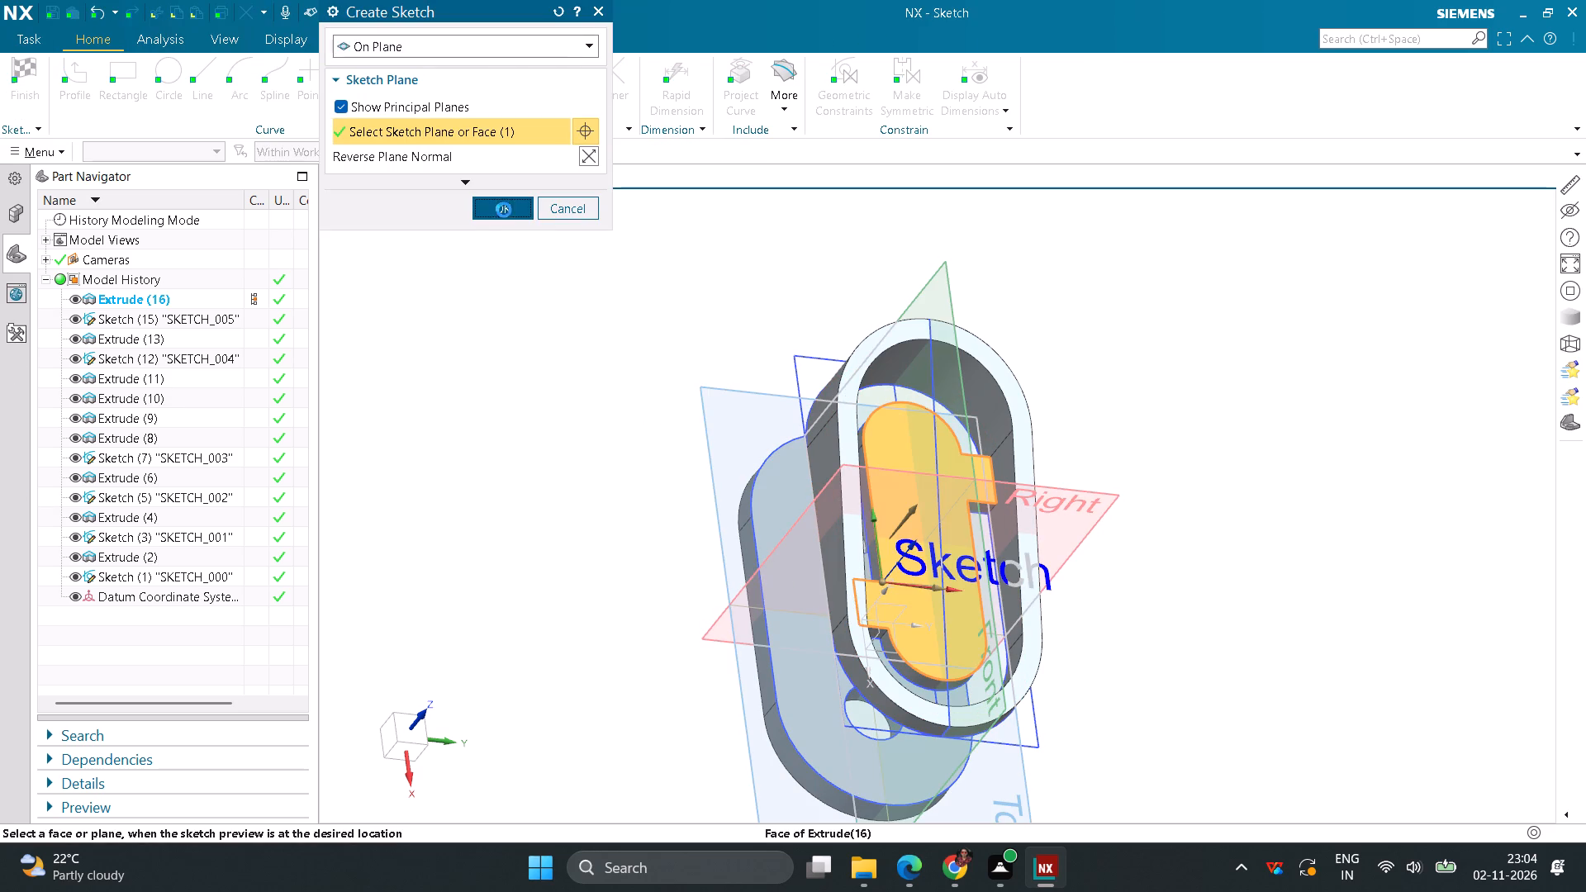
left_click(730, 86)
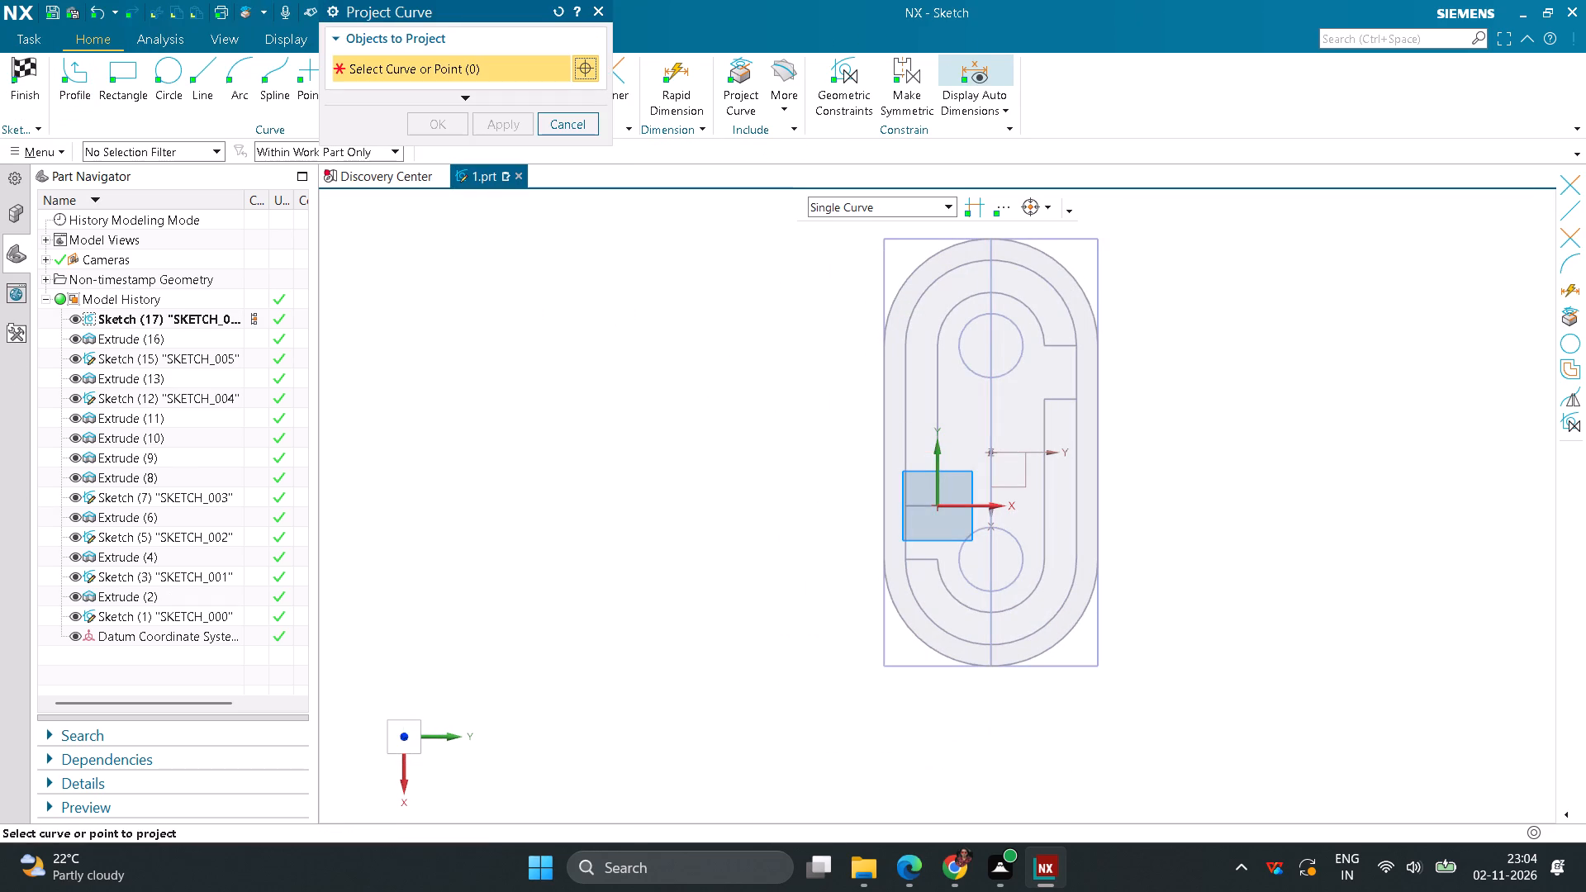
left_click(1020, 326)
left_click(1020, 536)
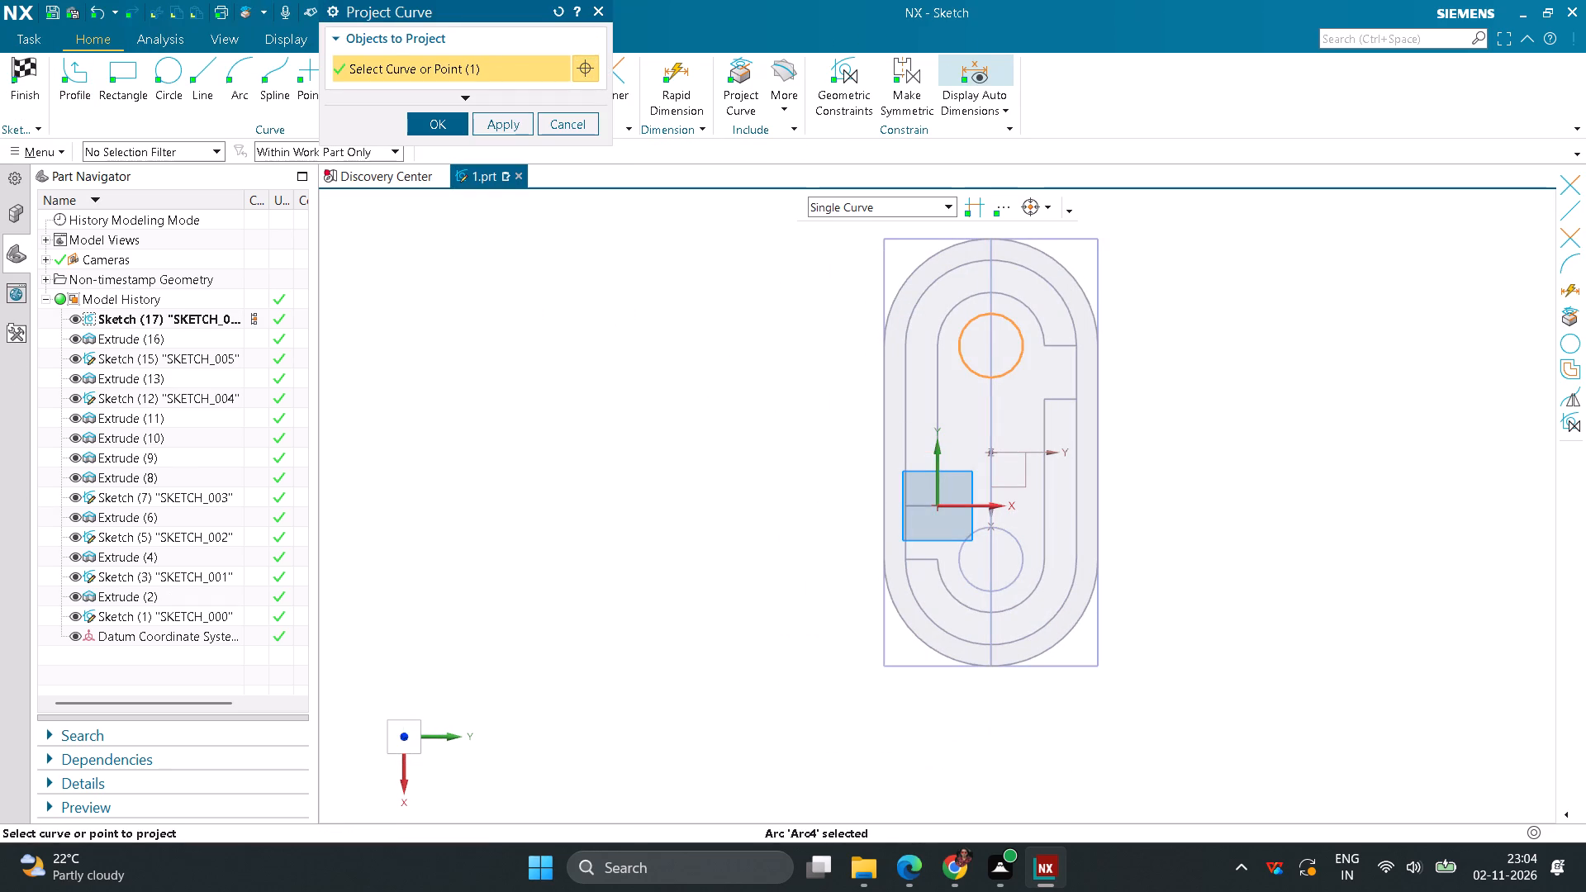
left_click(438, 130)
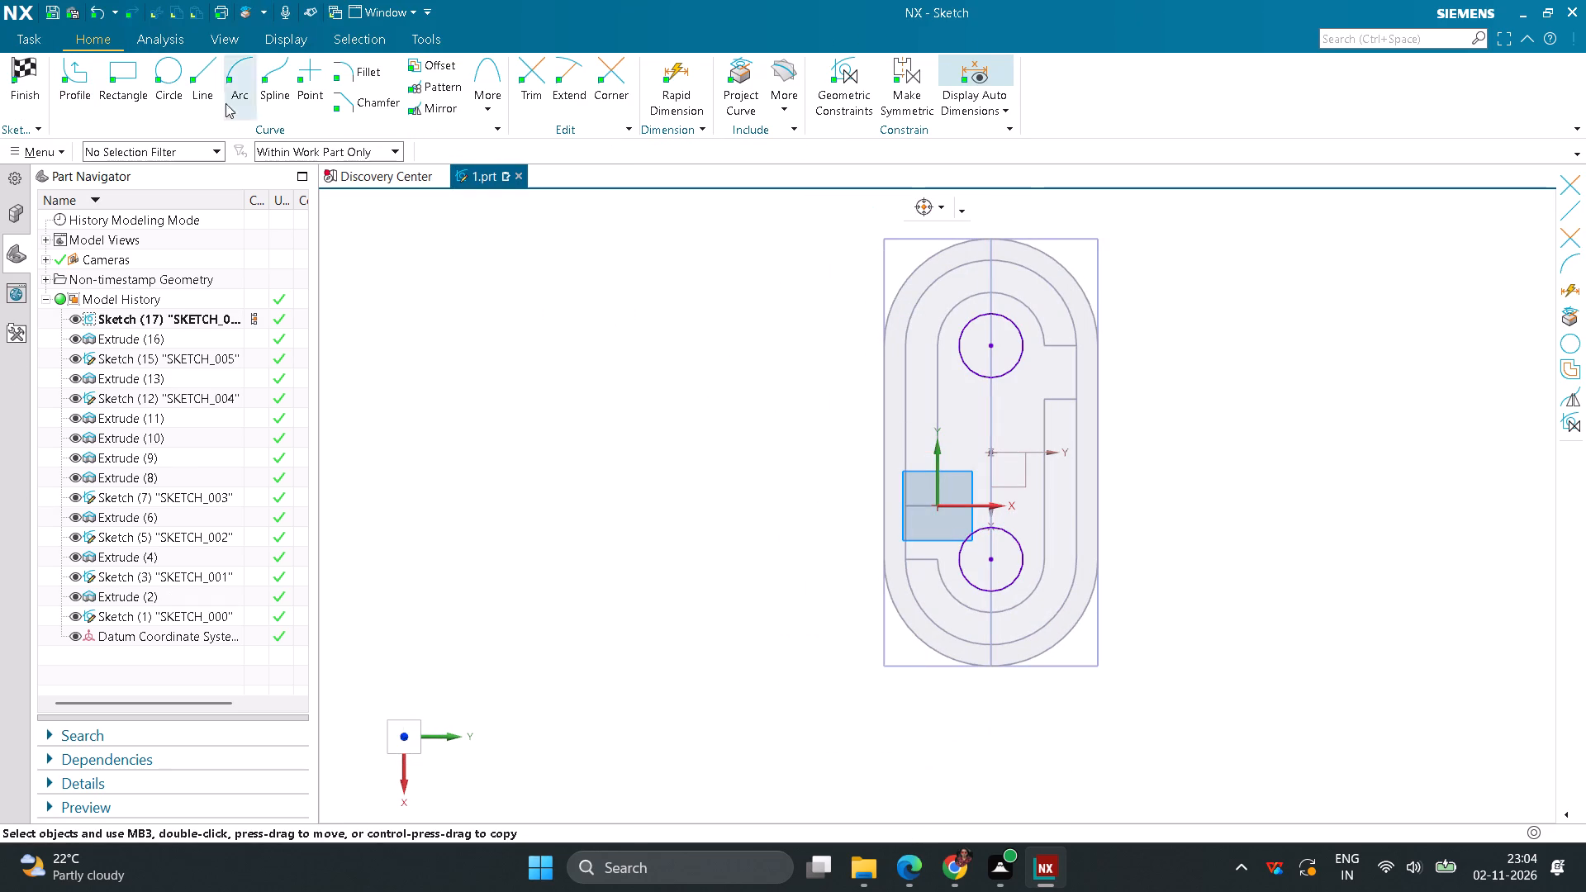
left_click(13, 67)
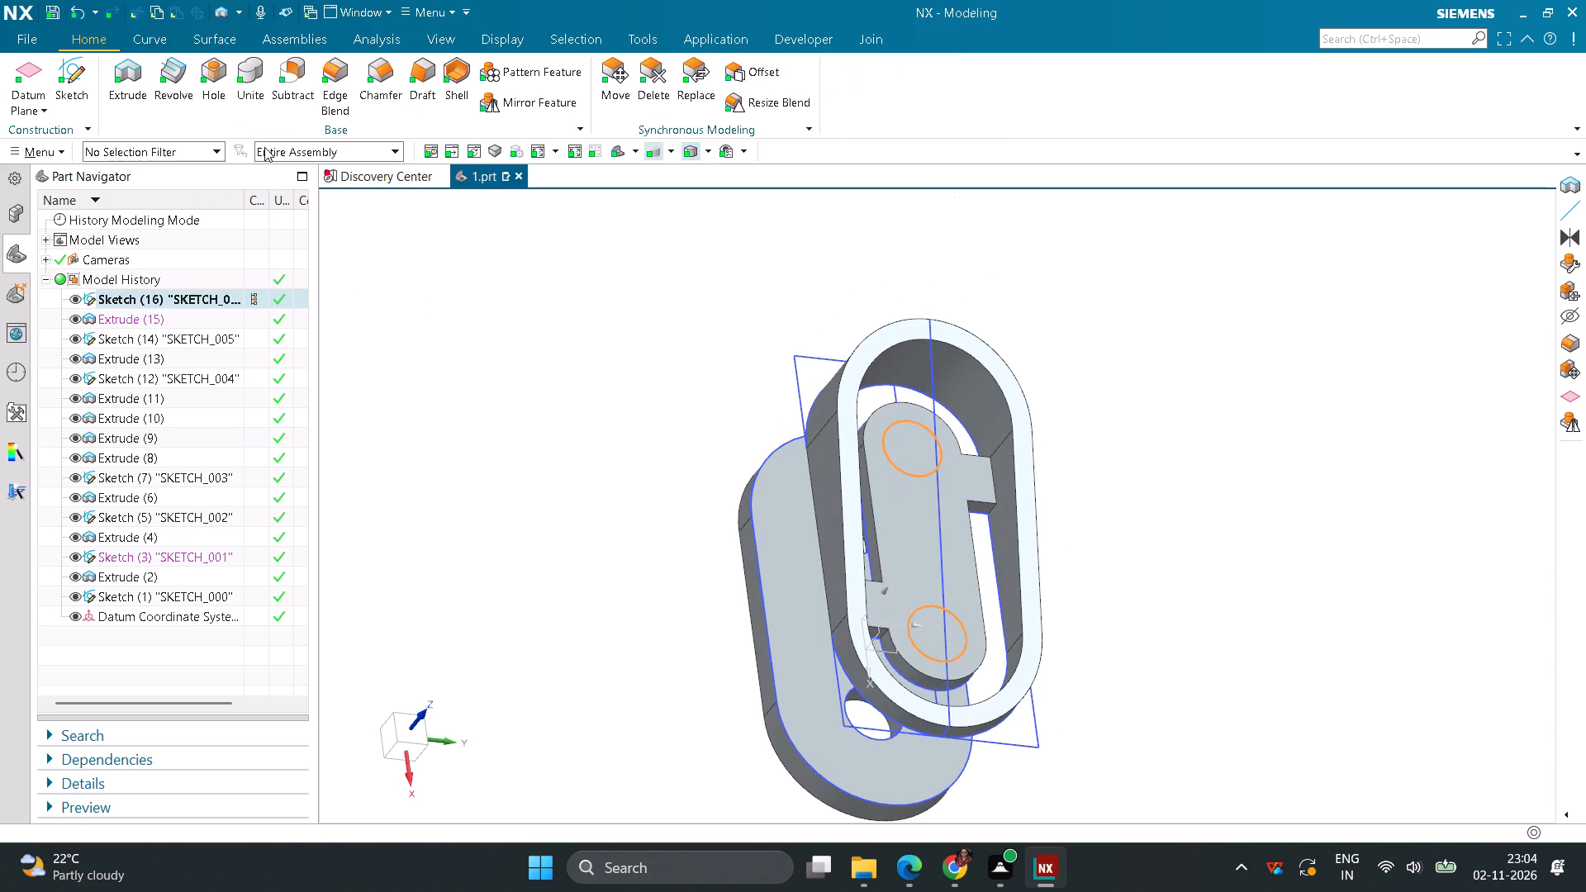
Extrude the two projected circles 10 mm in the reversed direction to cut holes through the tabbed slot extrusion.
left_click(131, 70)
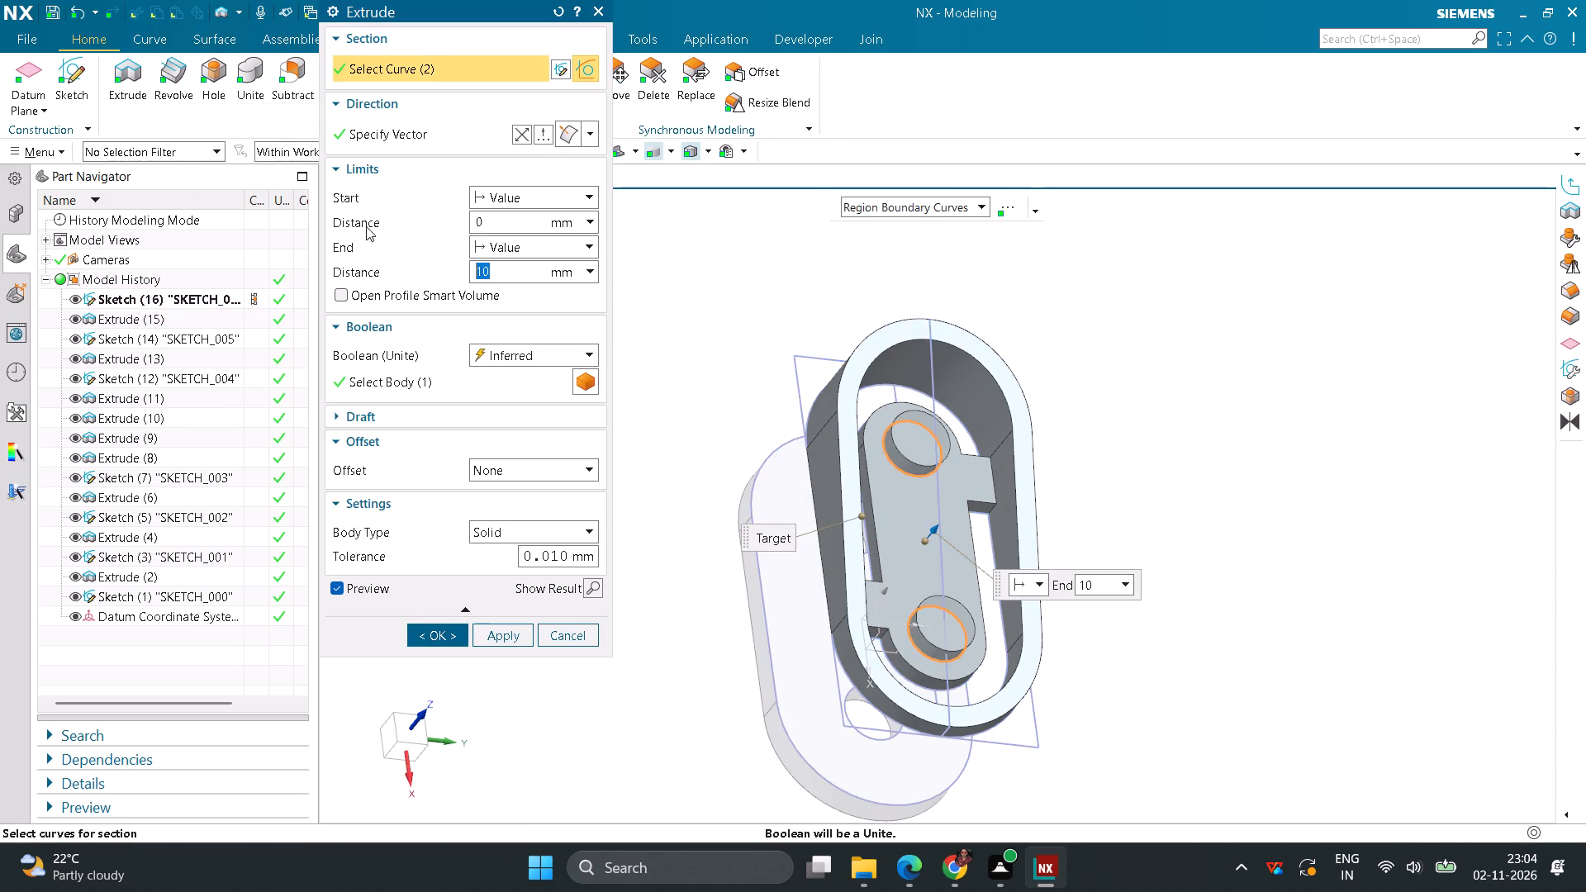
left_click(526, 137)
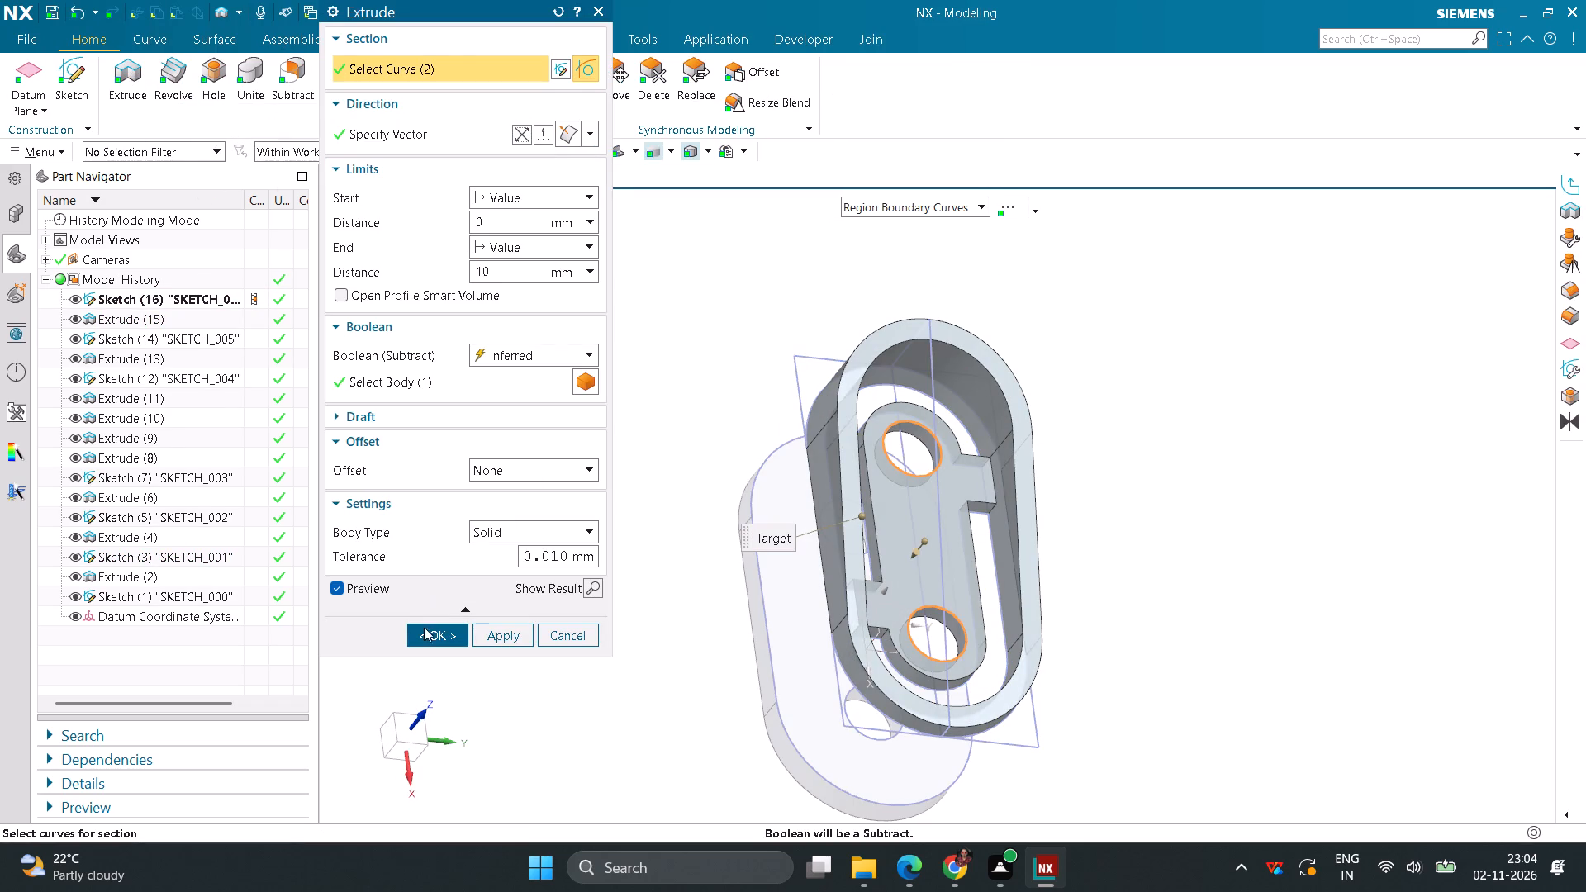
left_click(424, 632)
Create a sketch on the long flat side face of the lower base plate.
scroll(573, 622, "down", 2)
middle_click_drag(618, 718, 638, 709)
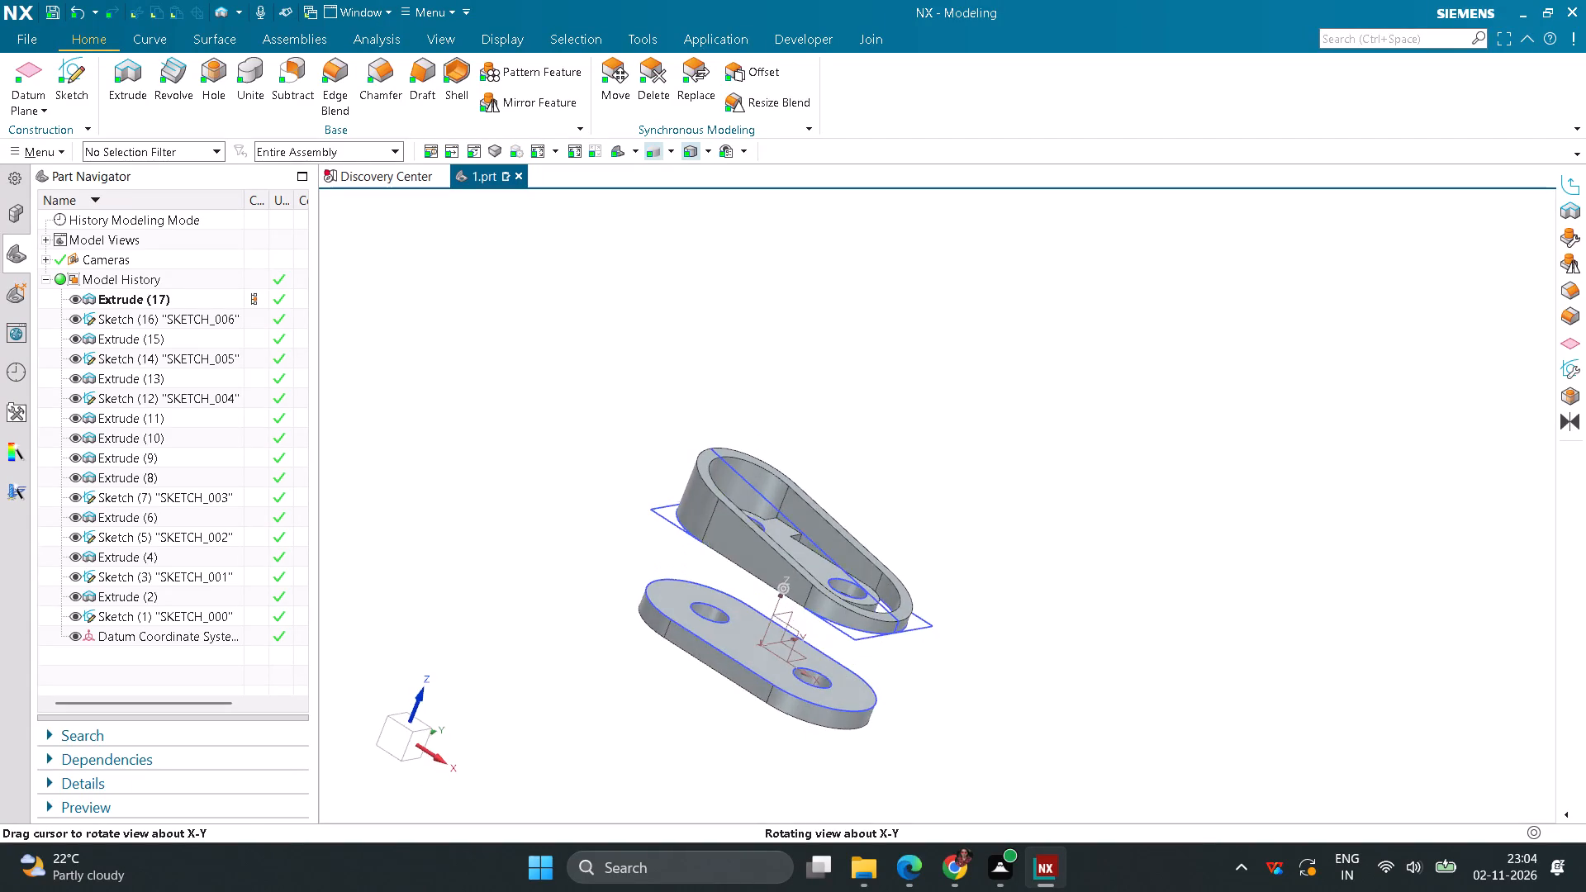
middle_click_drag(638, 709, 646, 707)
left_click(78, 61)
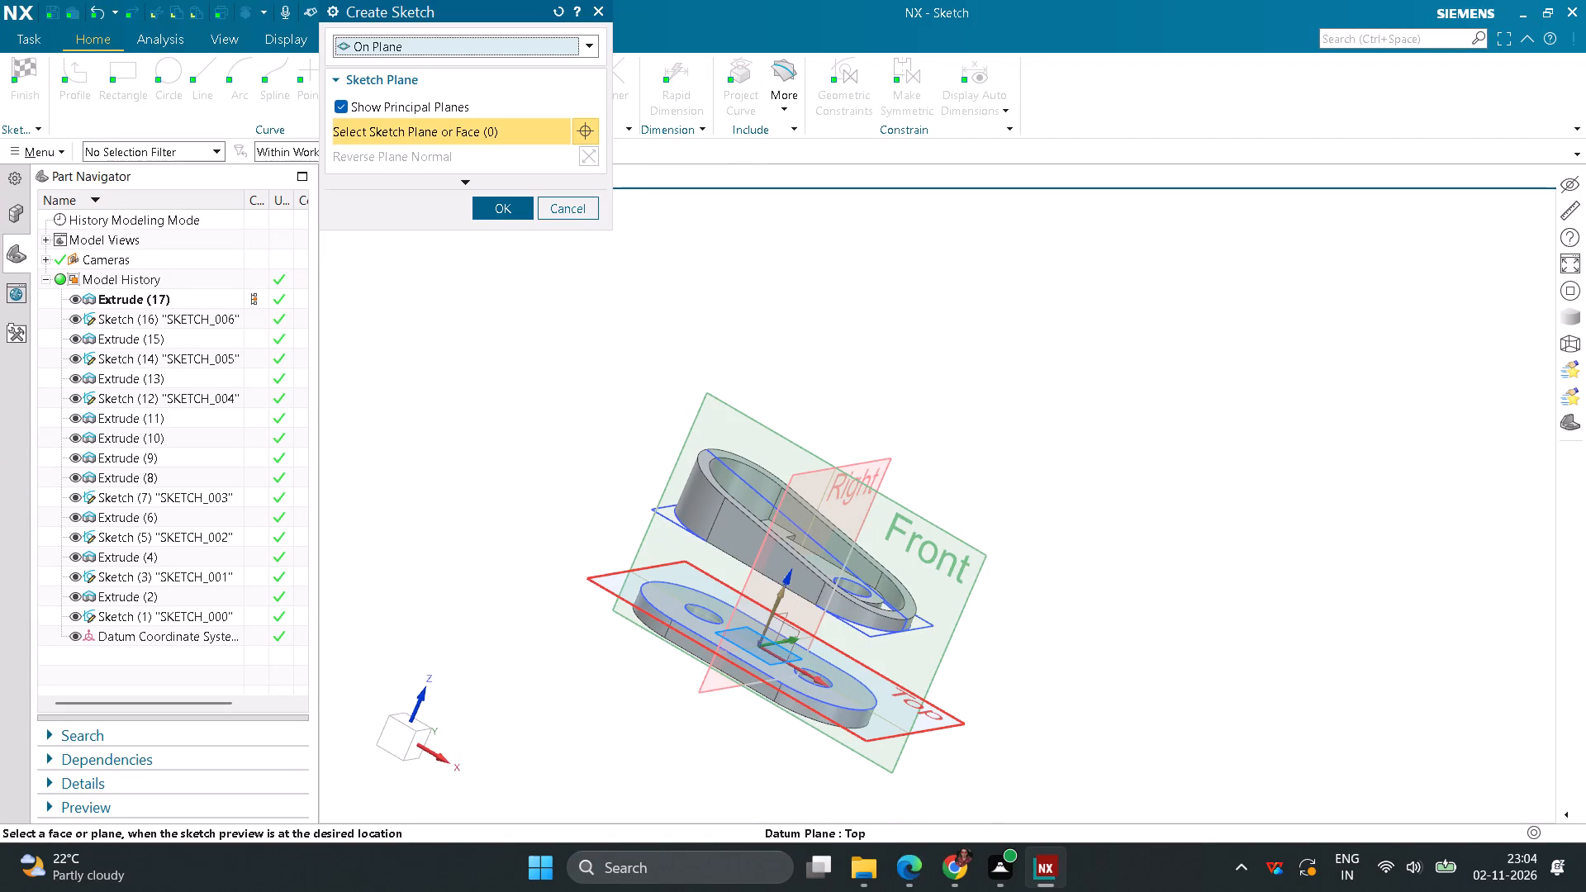
scroll(686, 677, "up", 2)
left_click(713, 643)
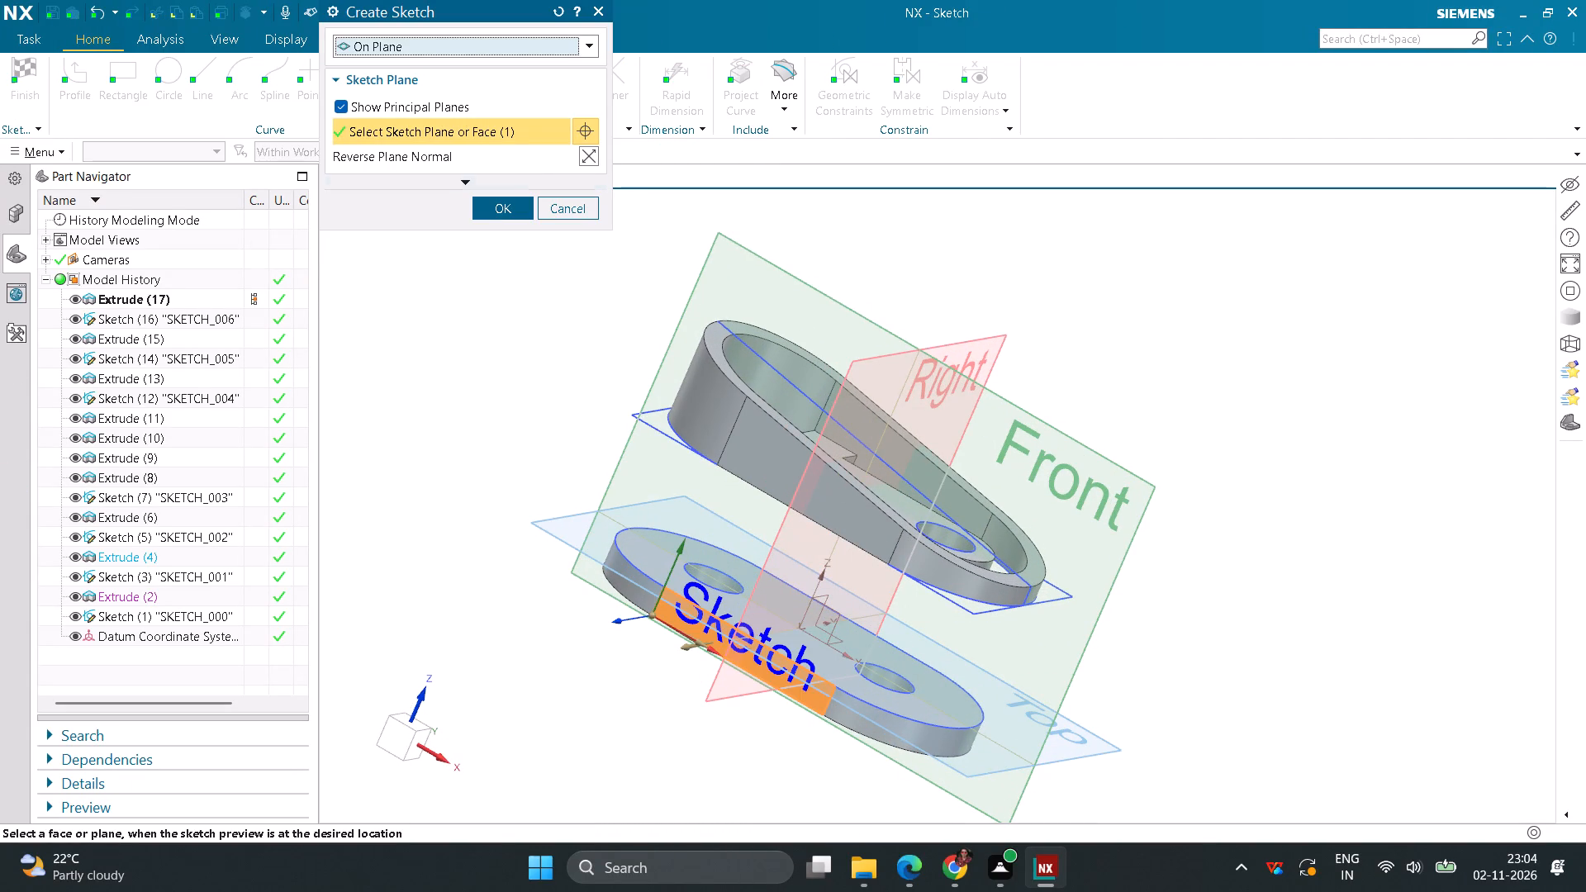
left_click(508, 215)
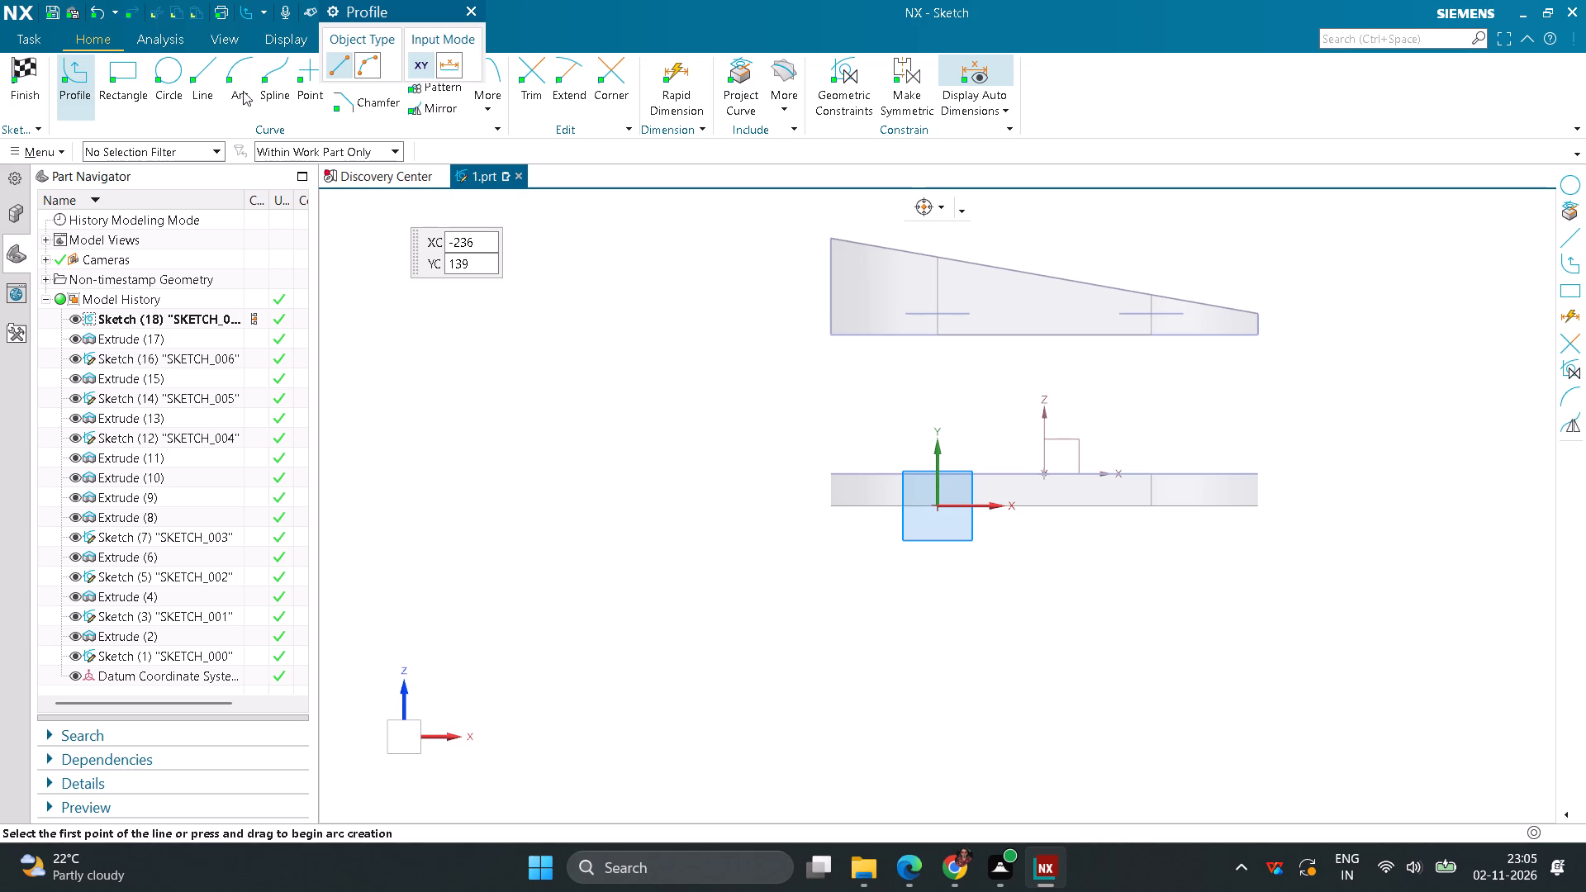
Draw a slanted line about 101.6 mm long at about 140° from the base plate's top edge to the block's bottom edge.
left_click(205, 74)
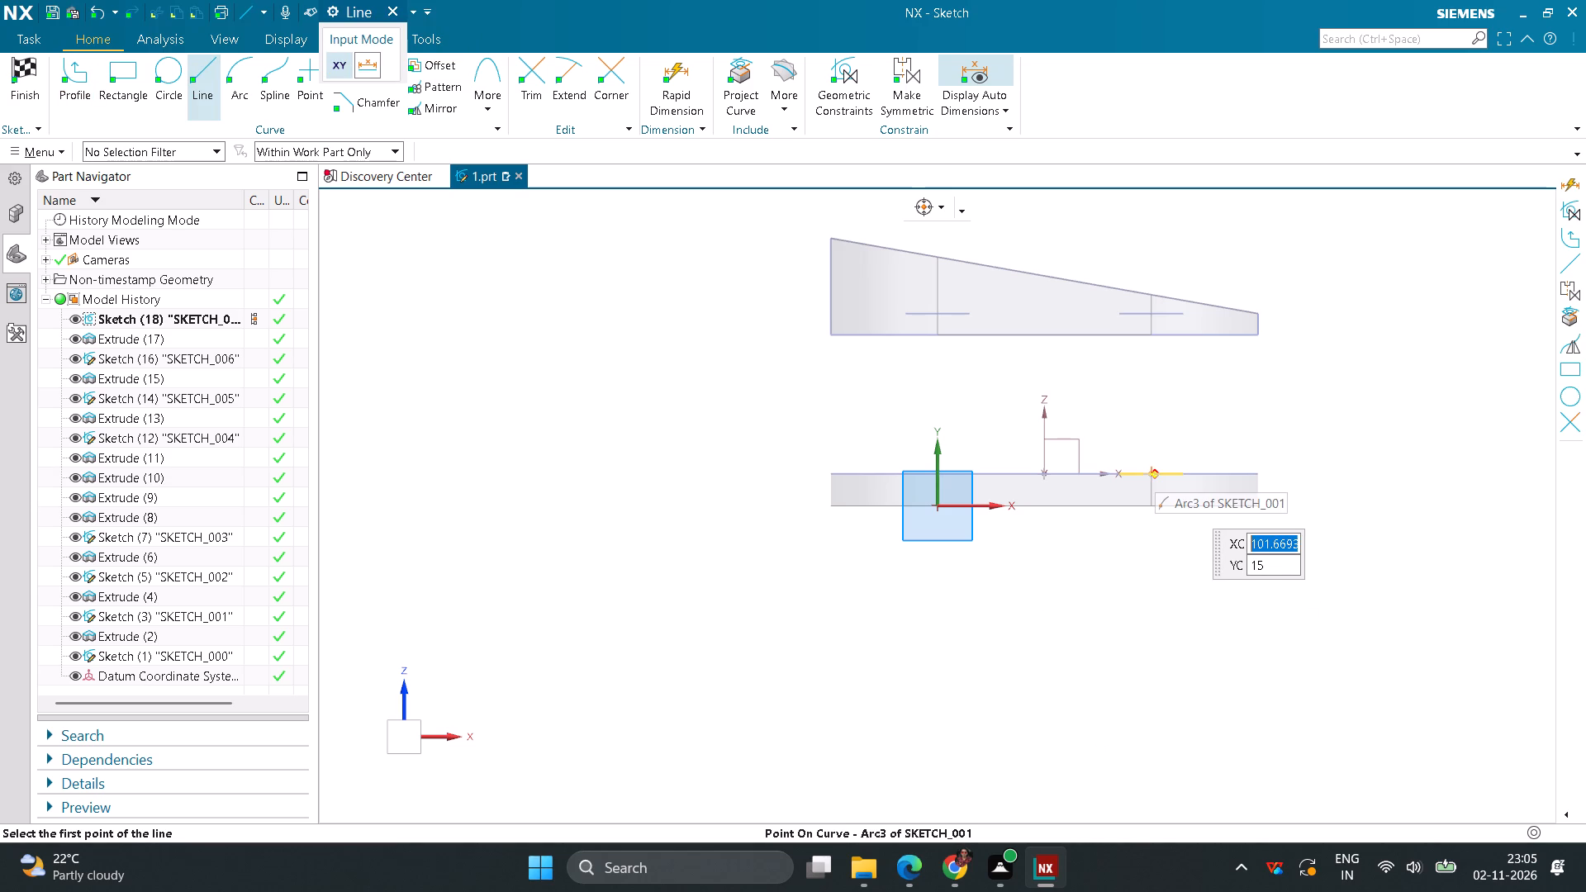
left_click(1152, 471)
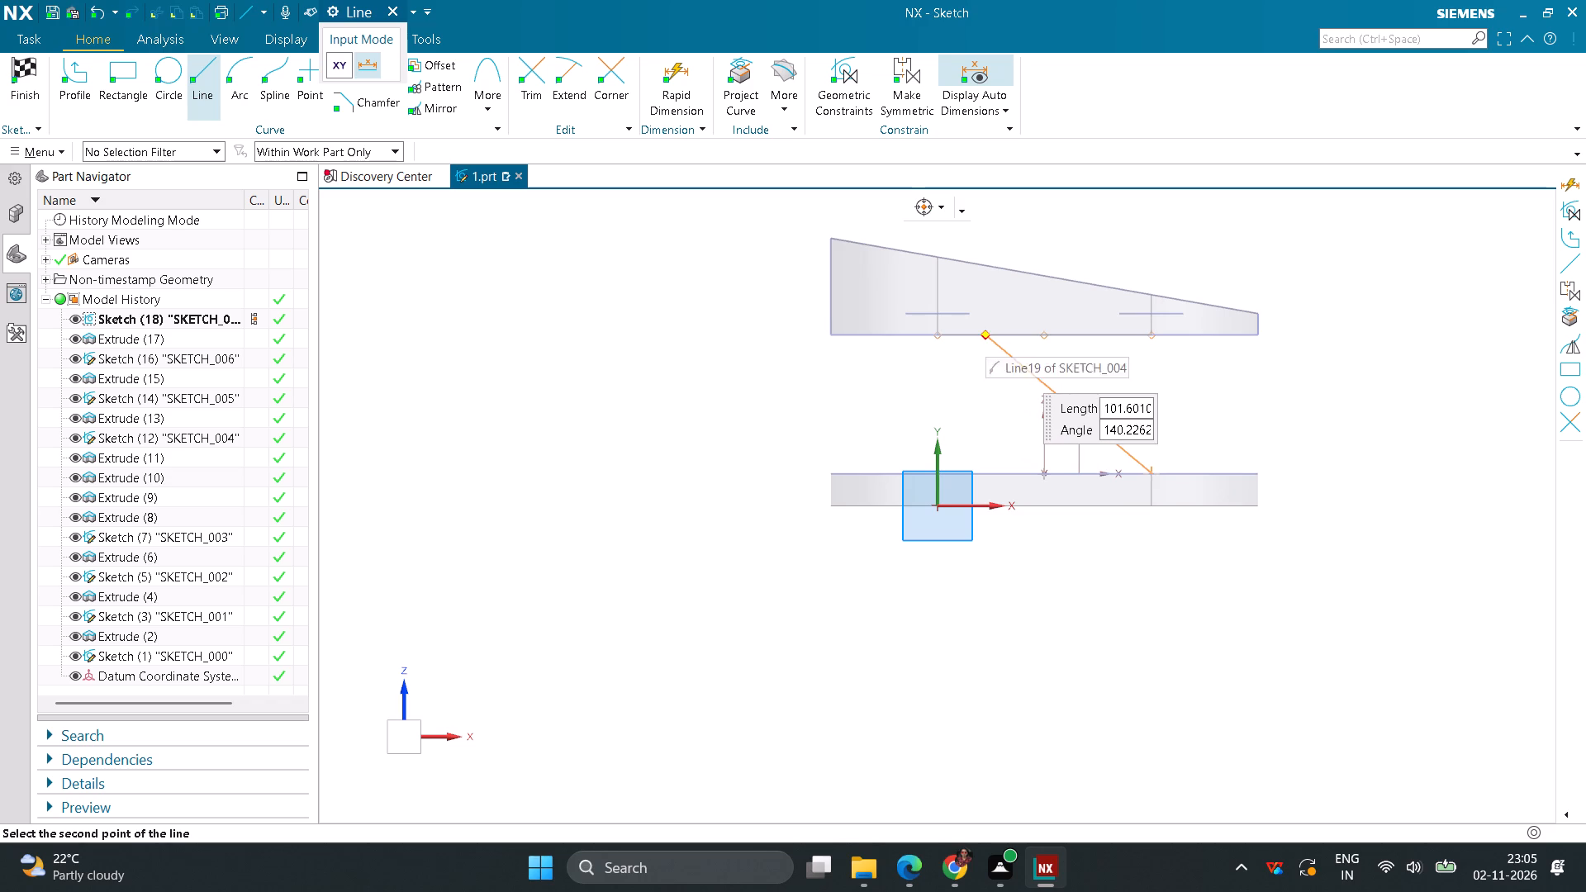
left_click(985, 335)
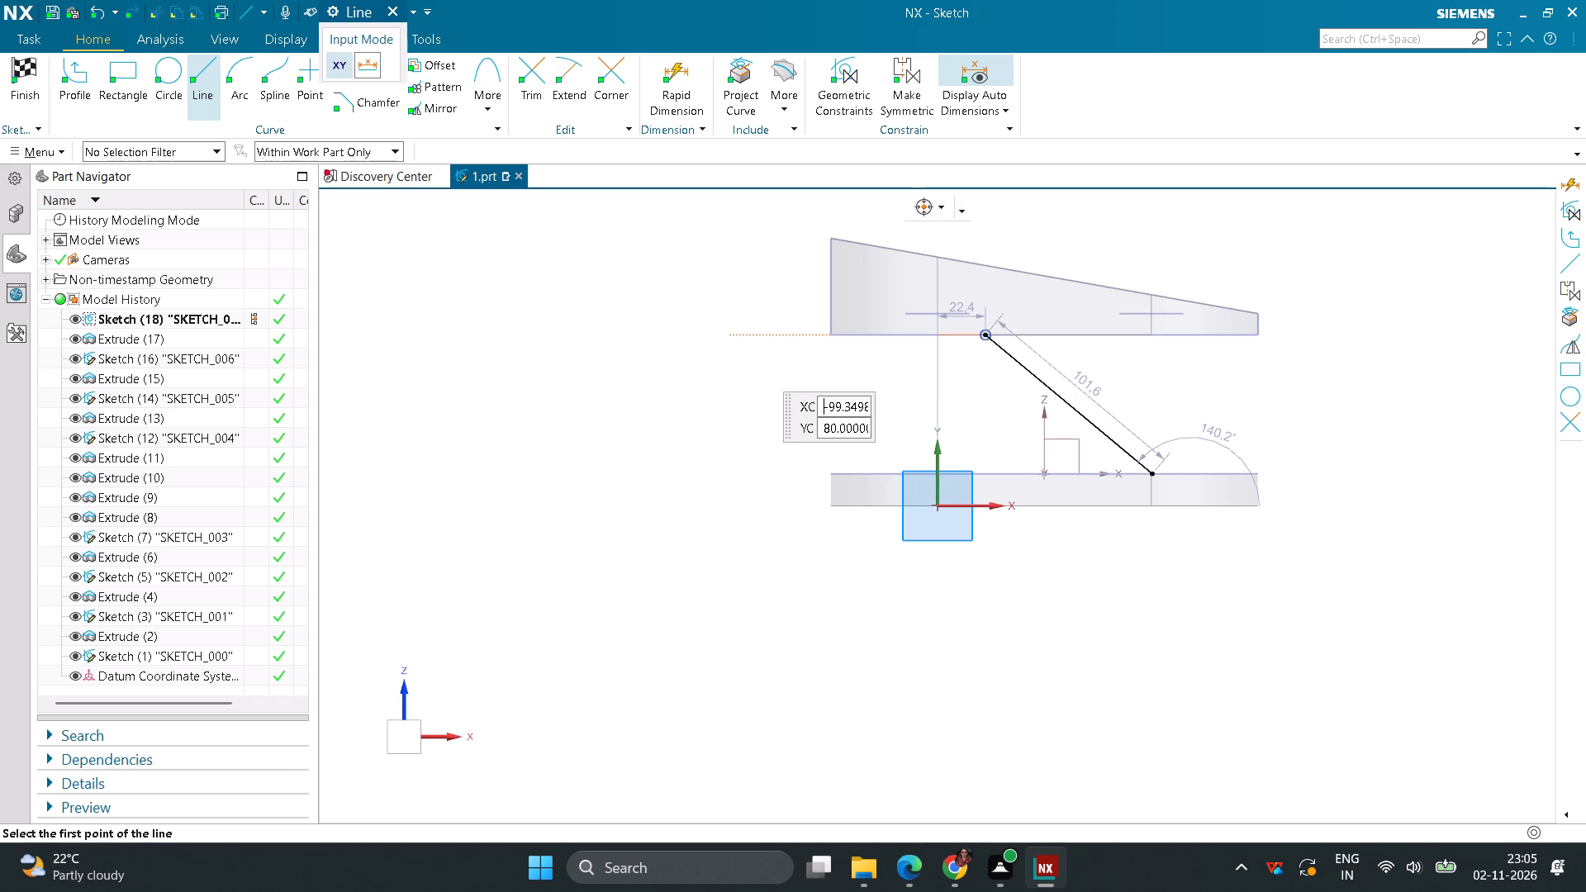
Dimension the slanted line's lower endpoint 50 mm horizontally from the Z axis.
left_click(673, 98)
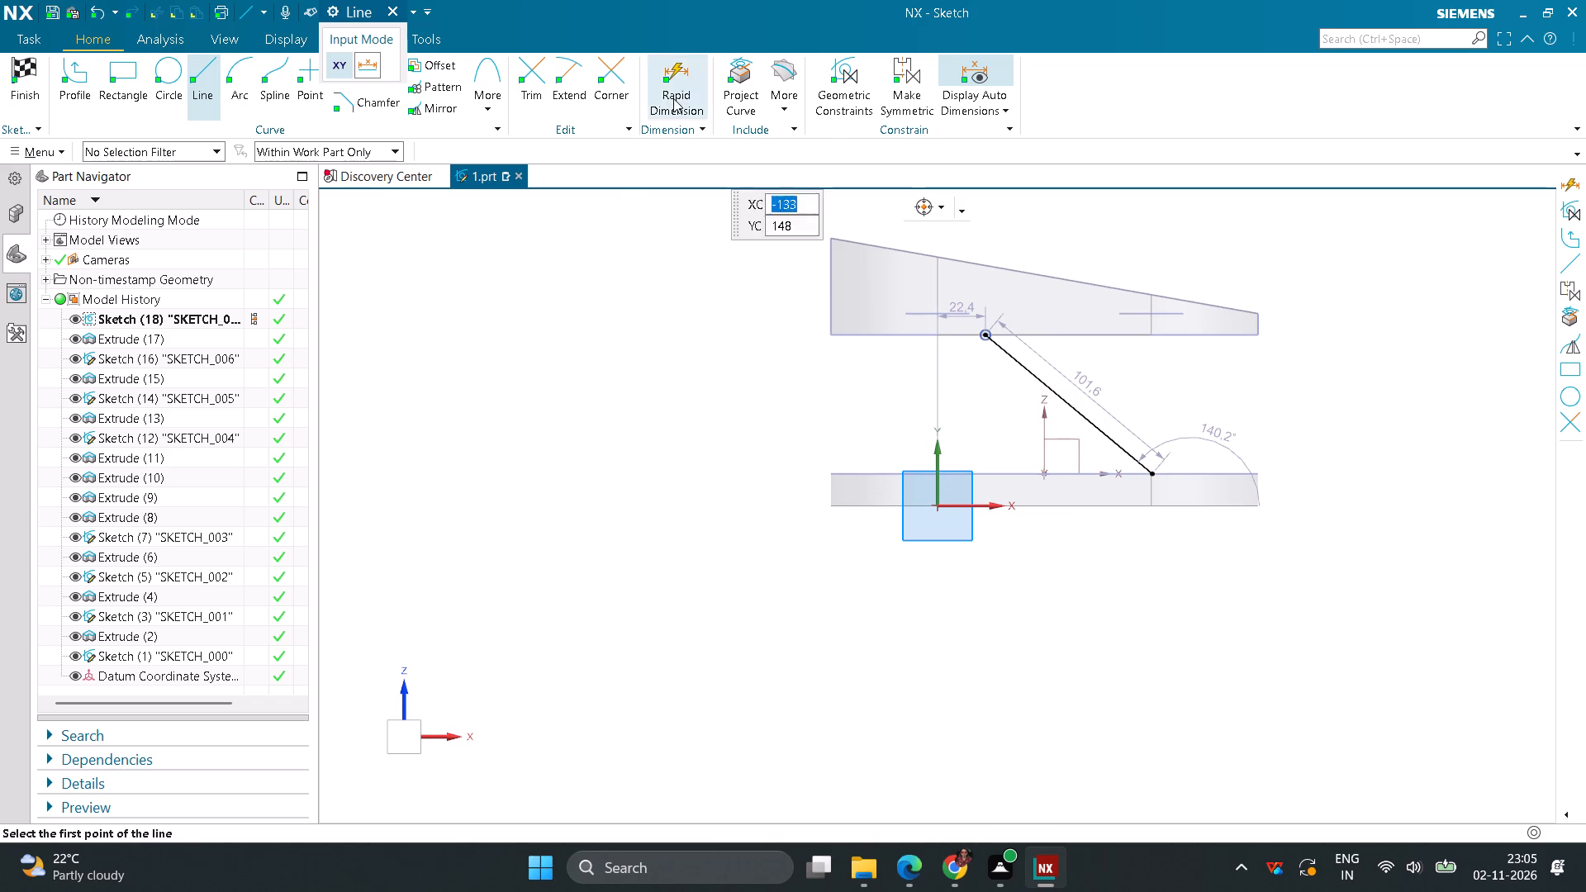
scroll(1160, 517, "up", 3)
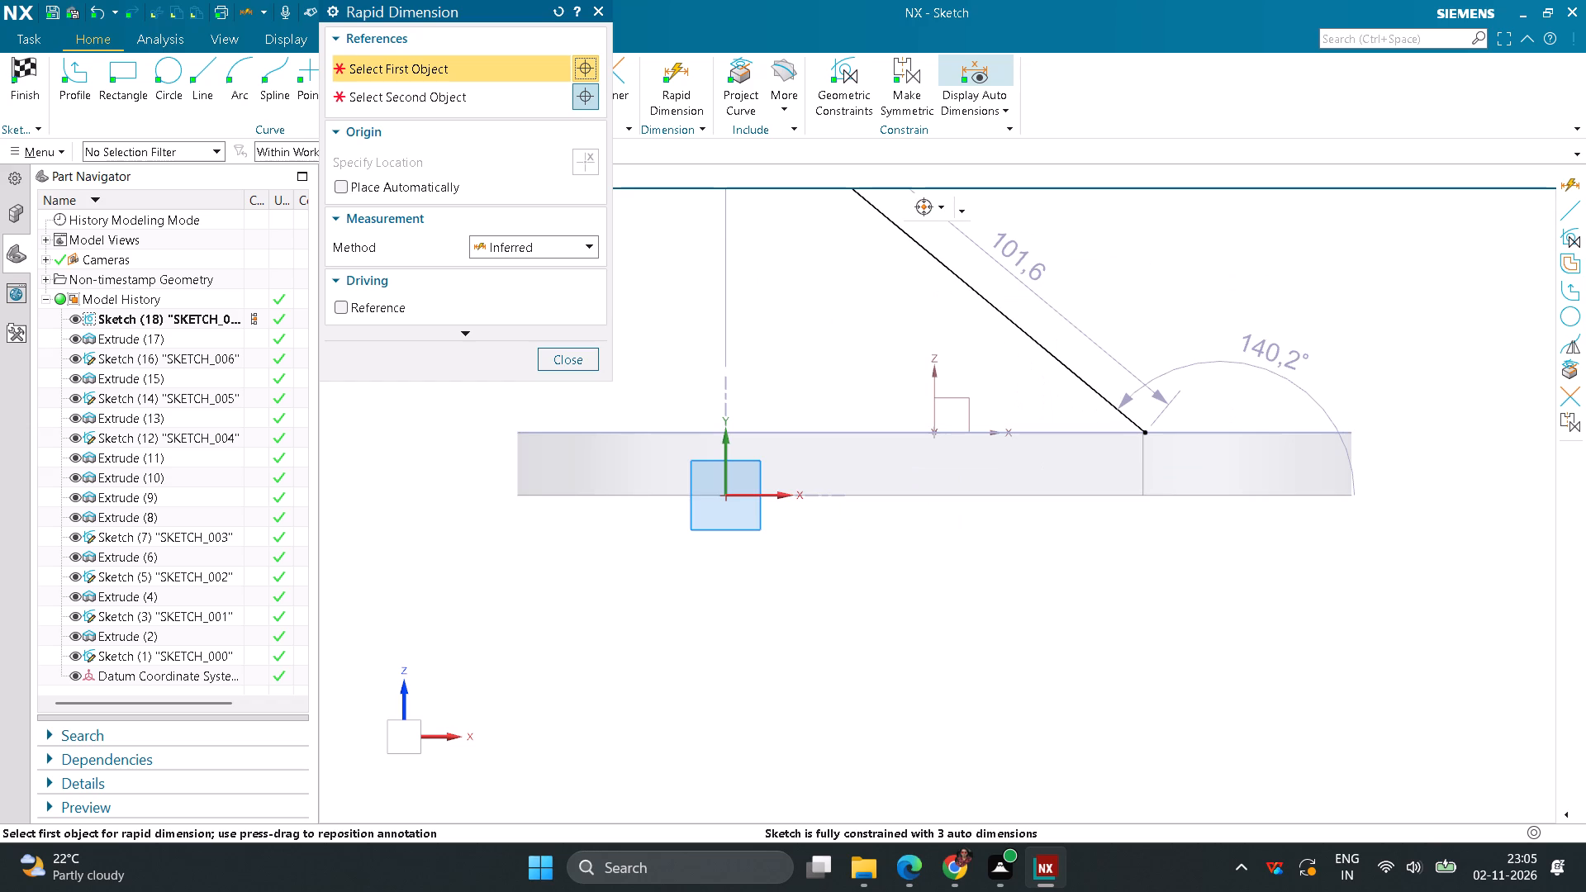
left_click(932, 385)
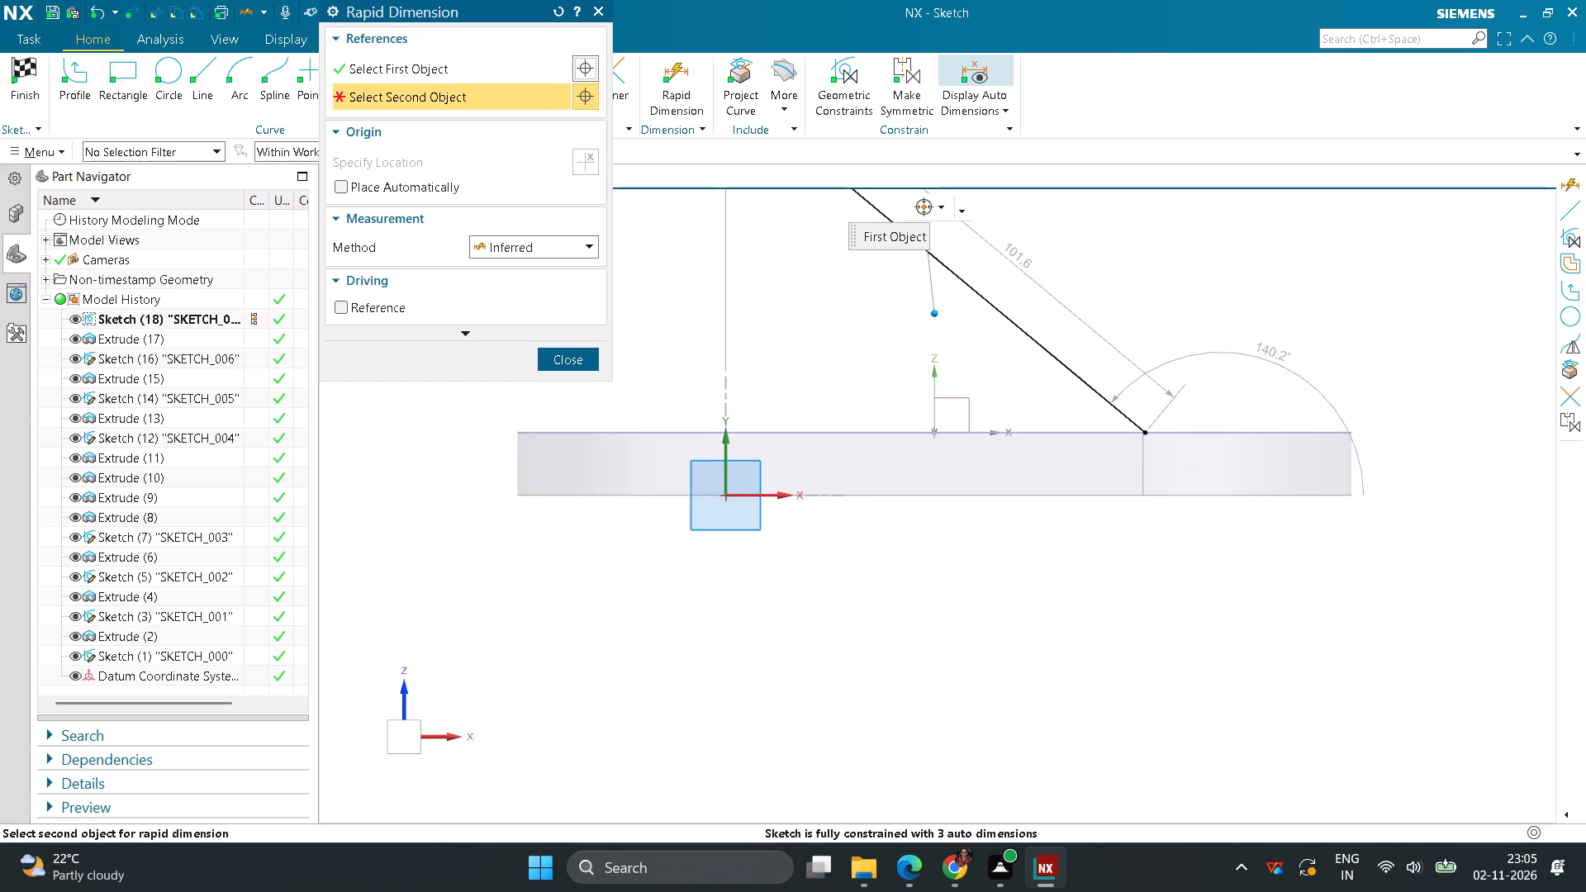
left_click(1147, 438)
left_click(1044, 570)
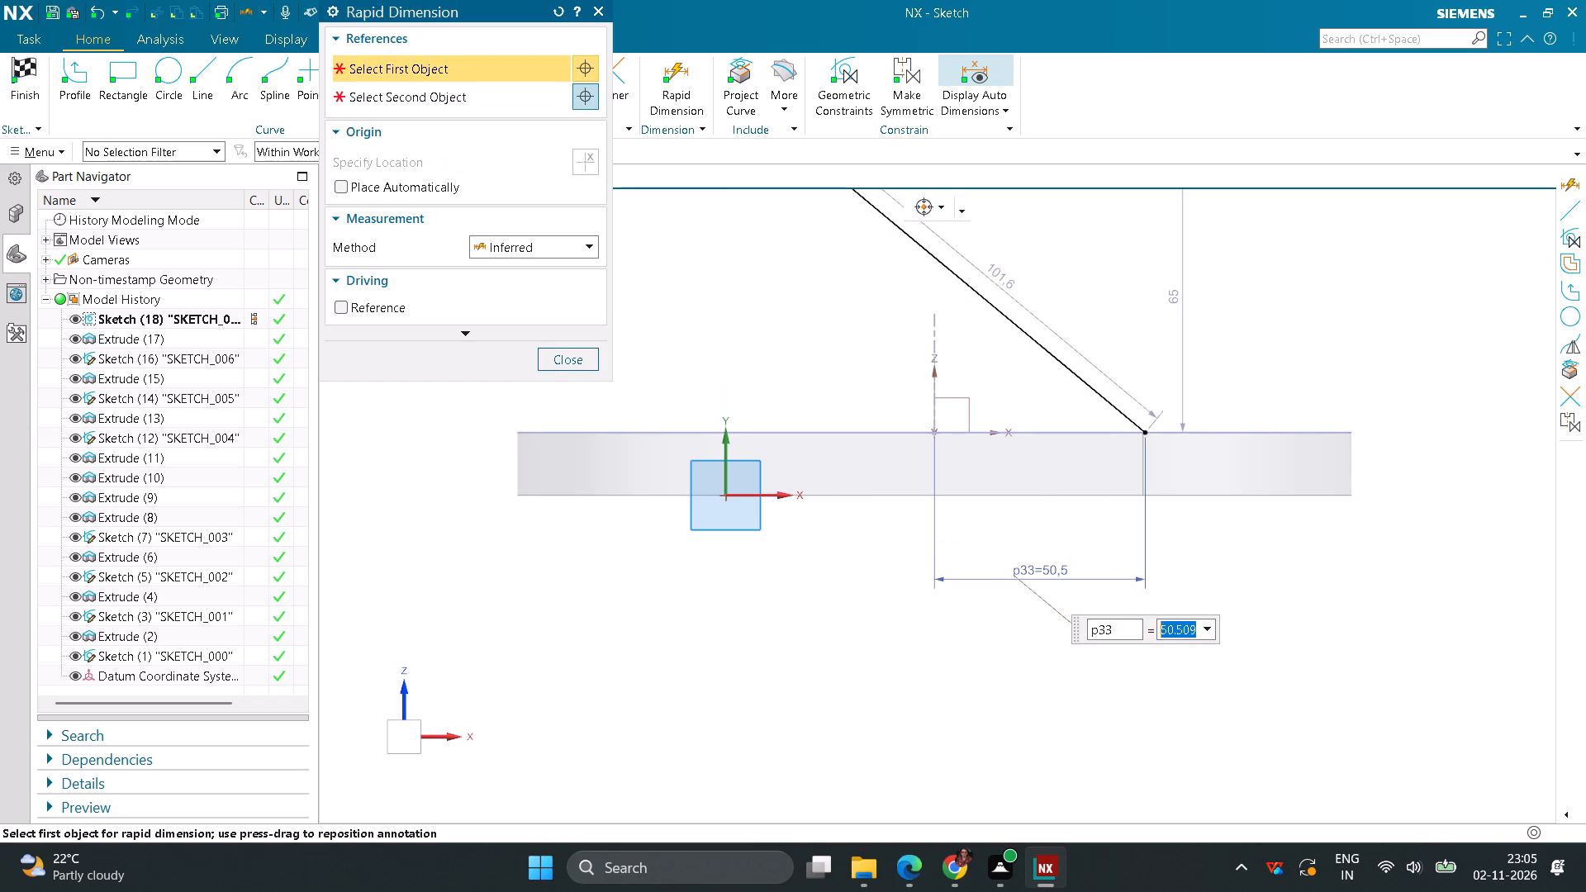
type("50")
key("Return")
Dimension the slanted line's upper endpoint 25 mm horizontally from the Z axis.
scroll(981, 401, "down", 2)
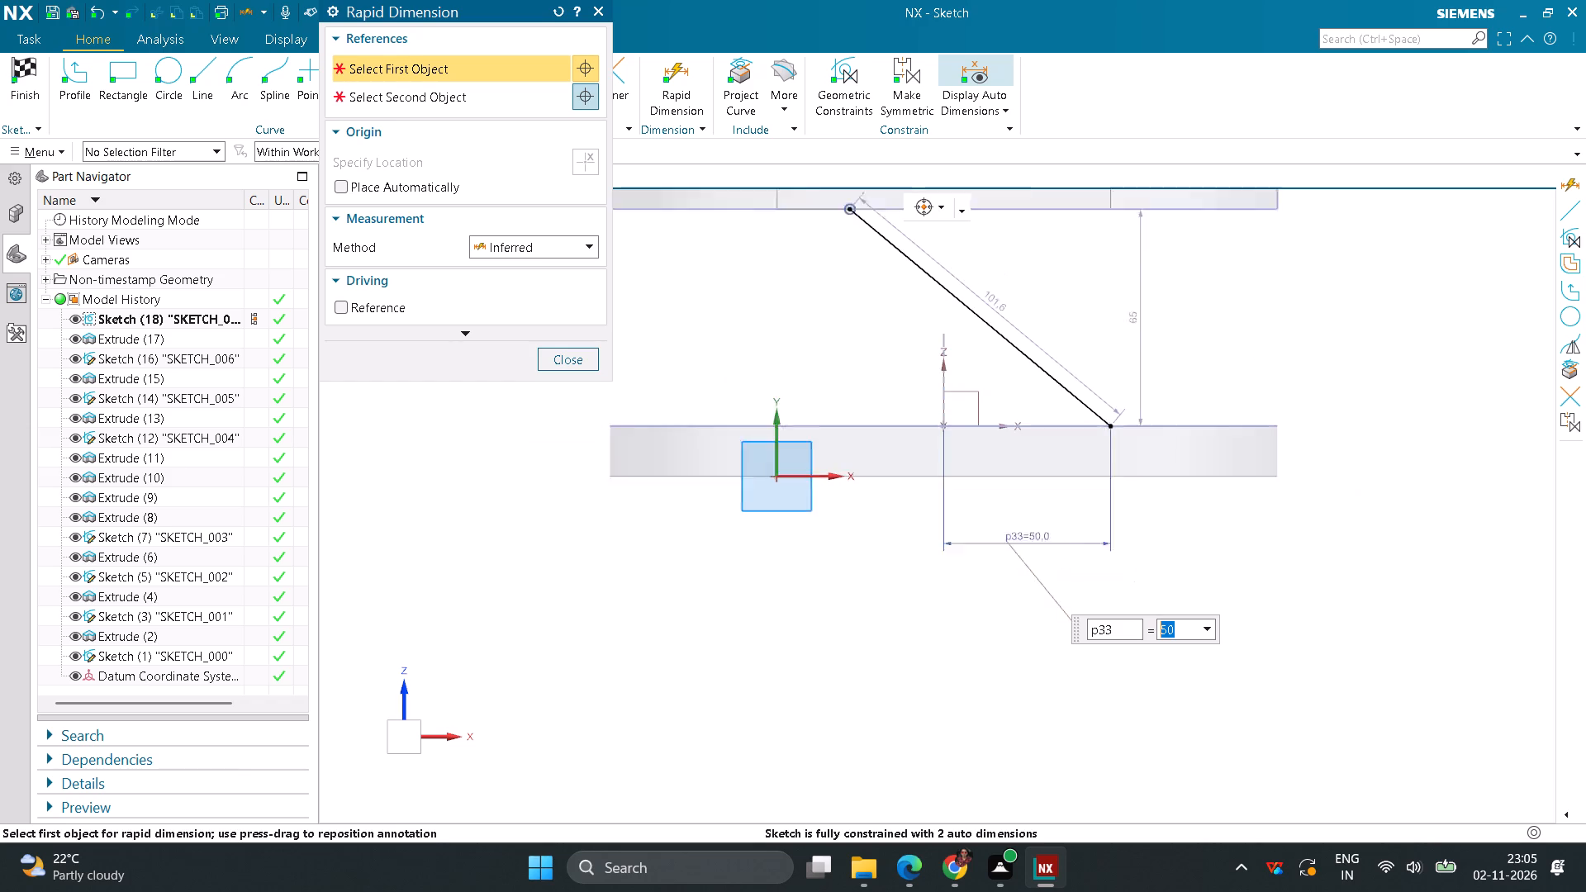
left_click(876, 244)
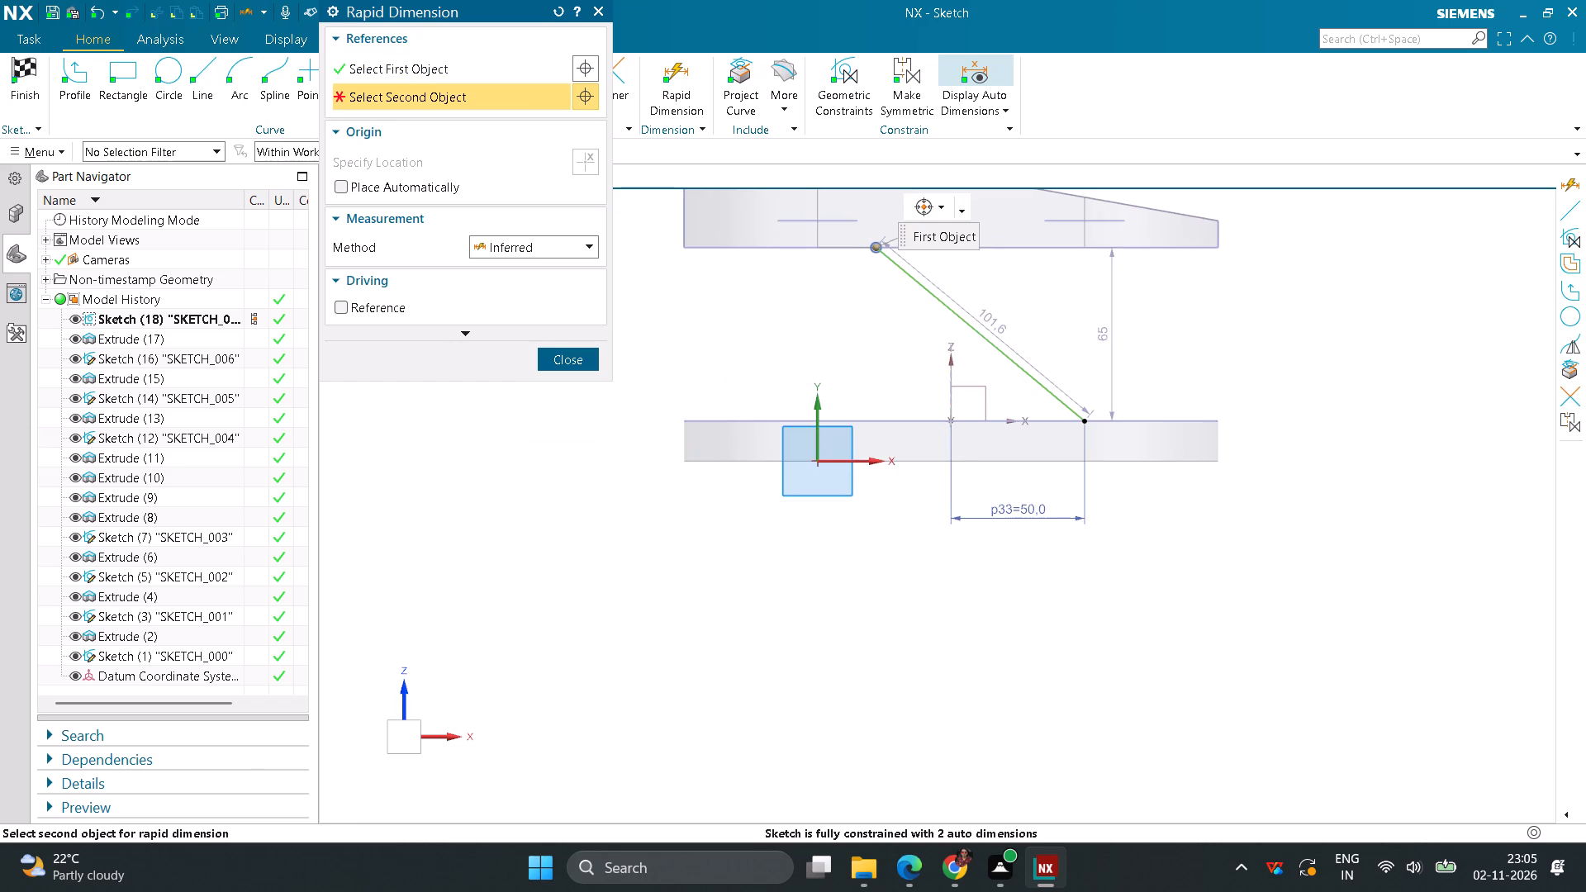
left_click(955, 362)
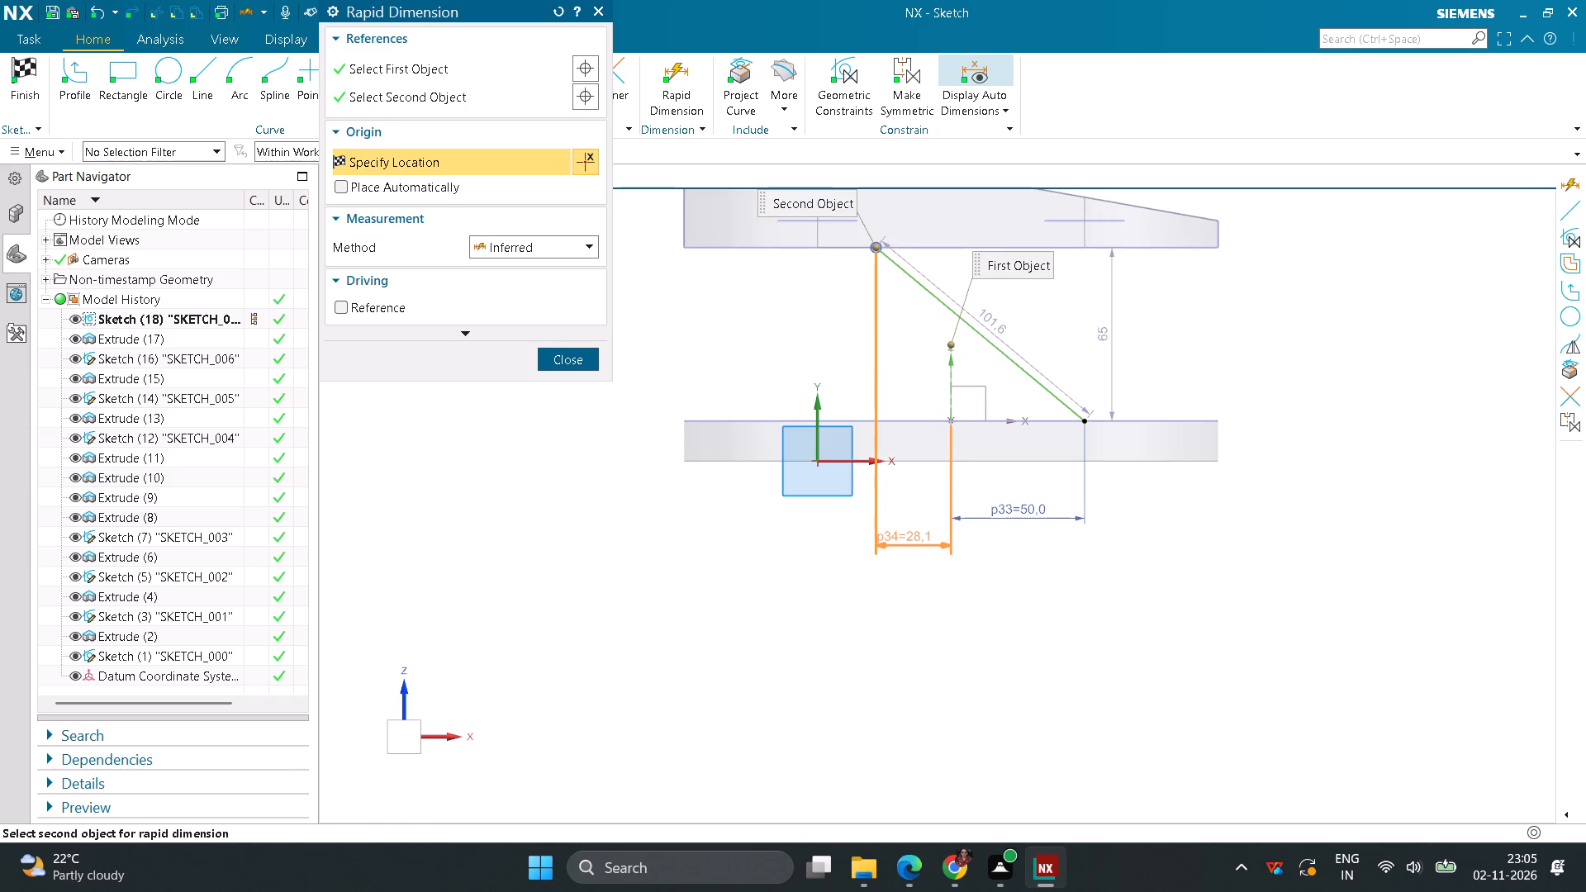
left_click(904, 539)
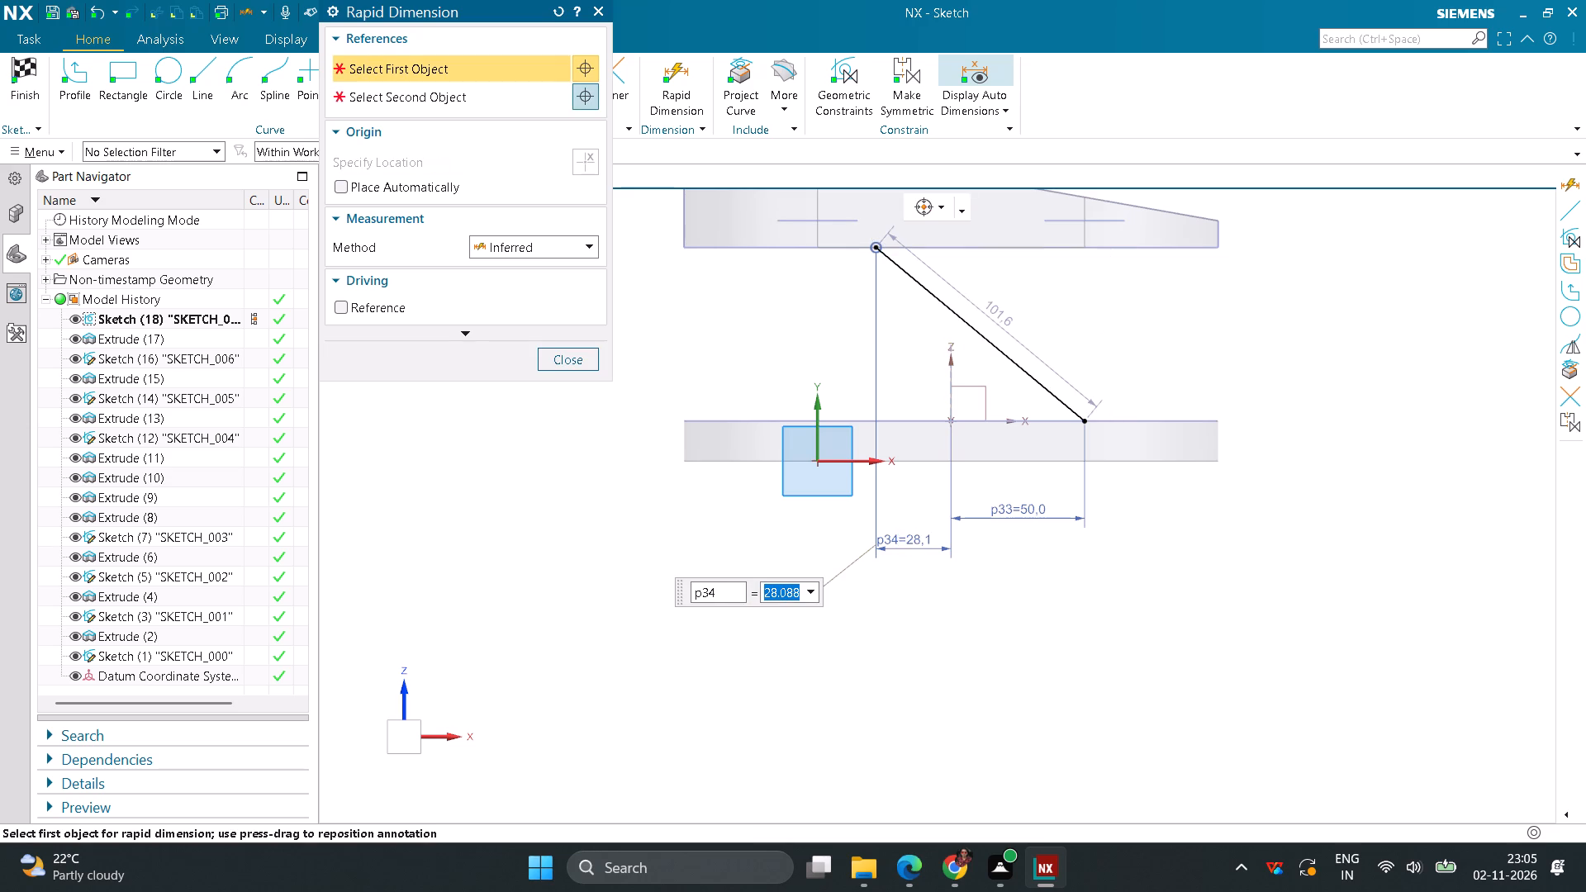
type("25")
key("Return")
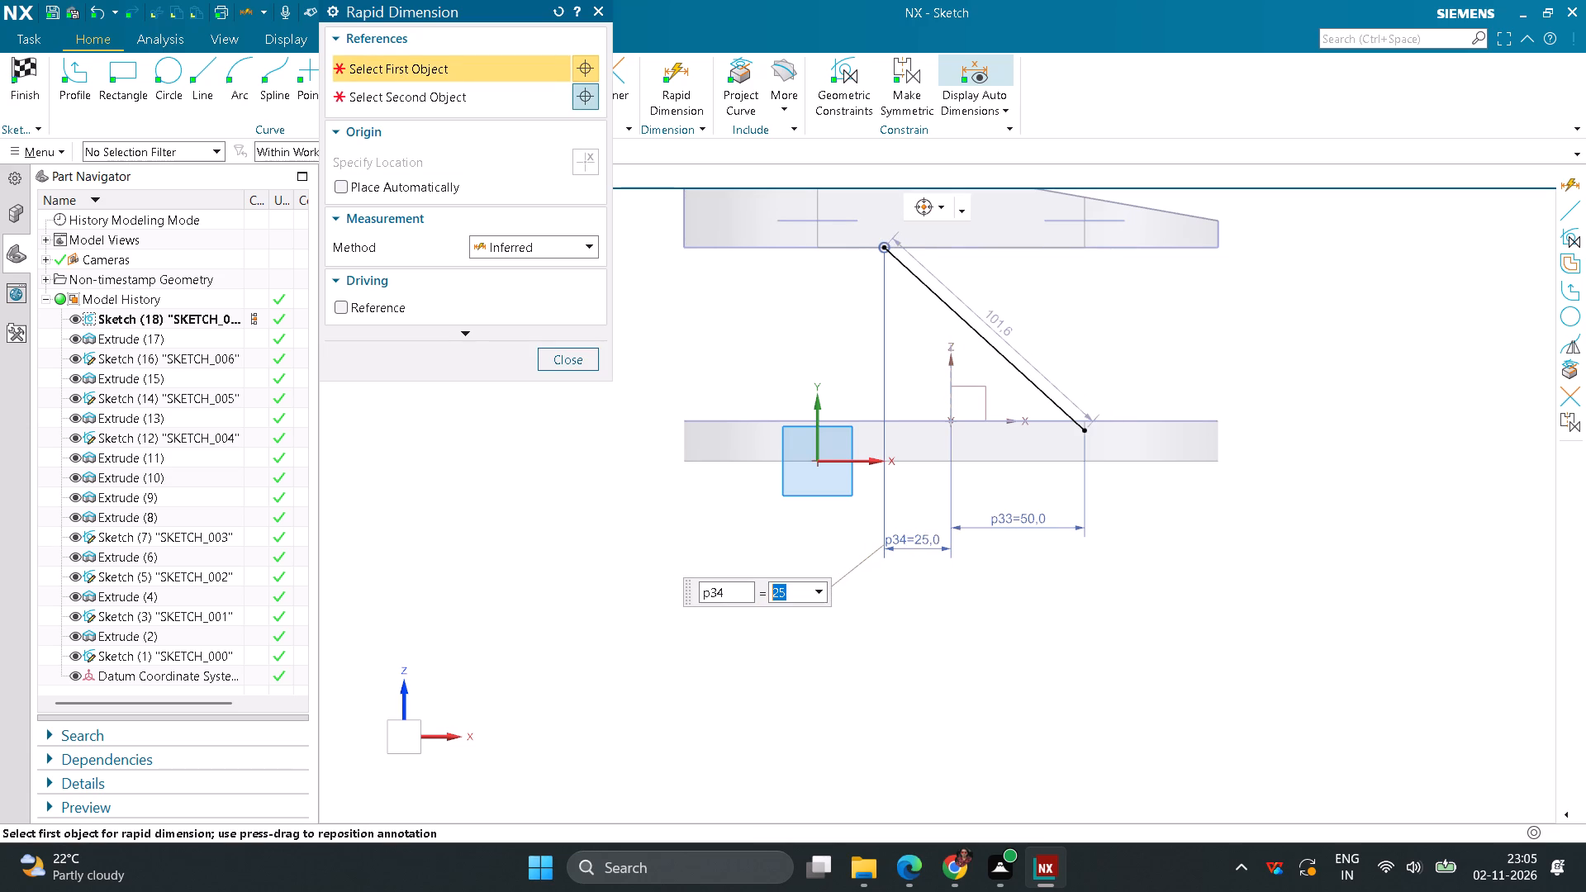
left_click(598, 358)
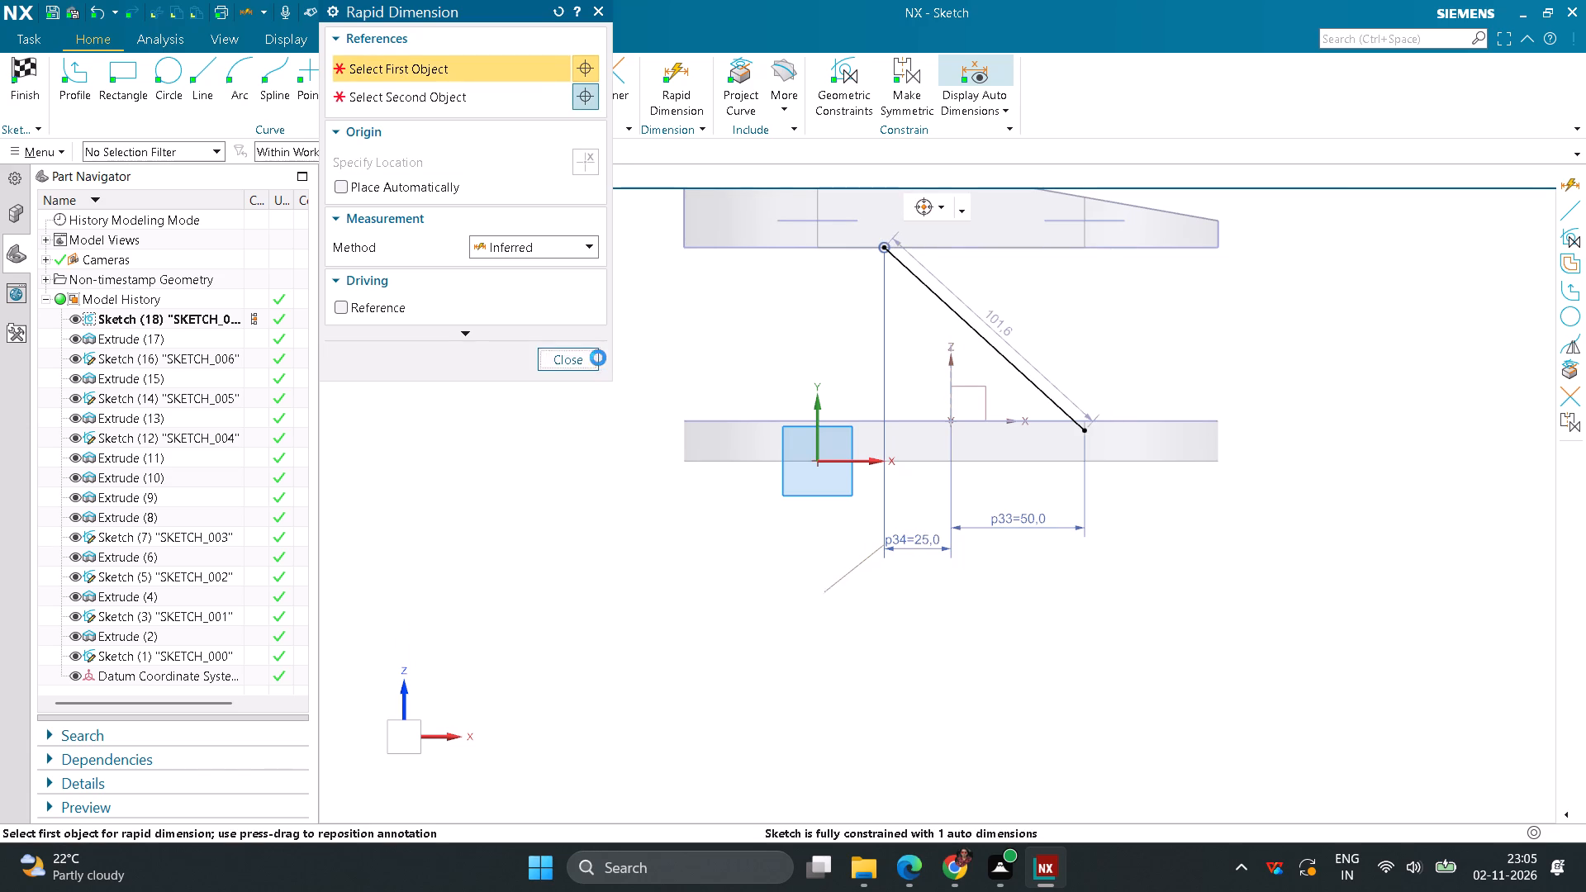
Constrain the slanted line's lower endpoint as a point on the base plate's top edge.
left_click(834, 108)
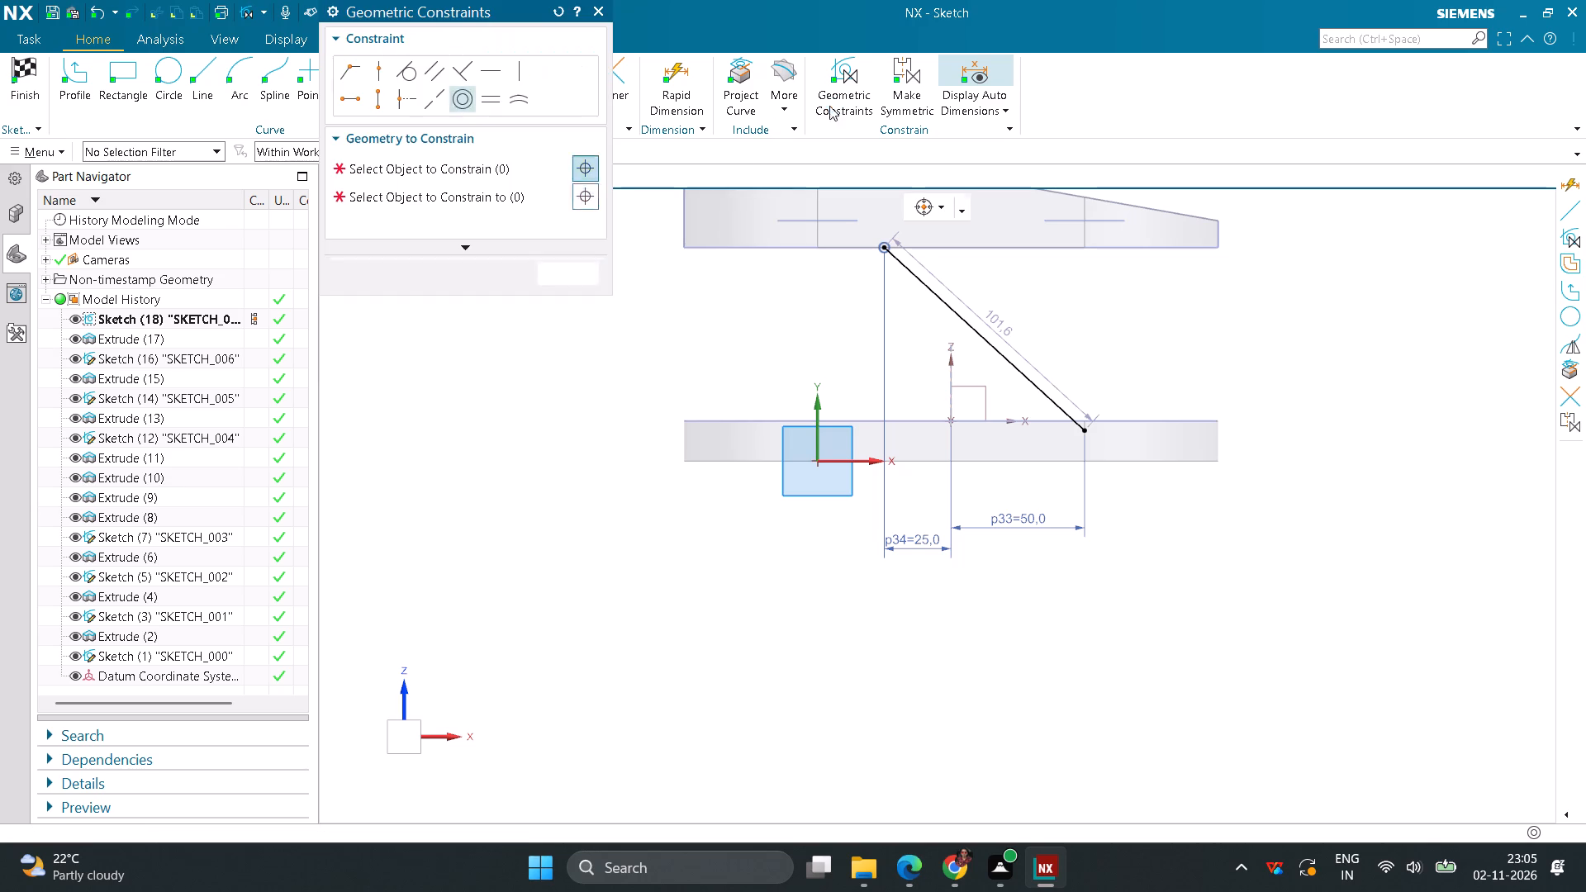
left_click(381, 79)
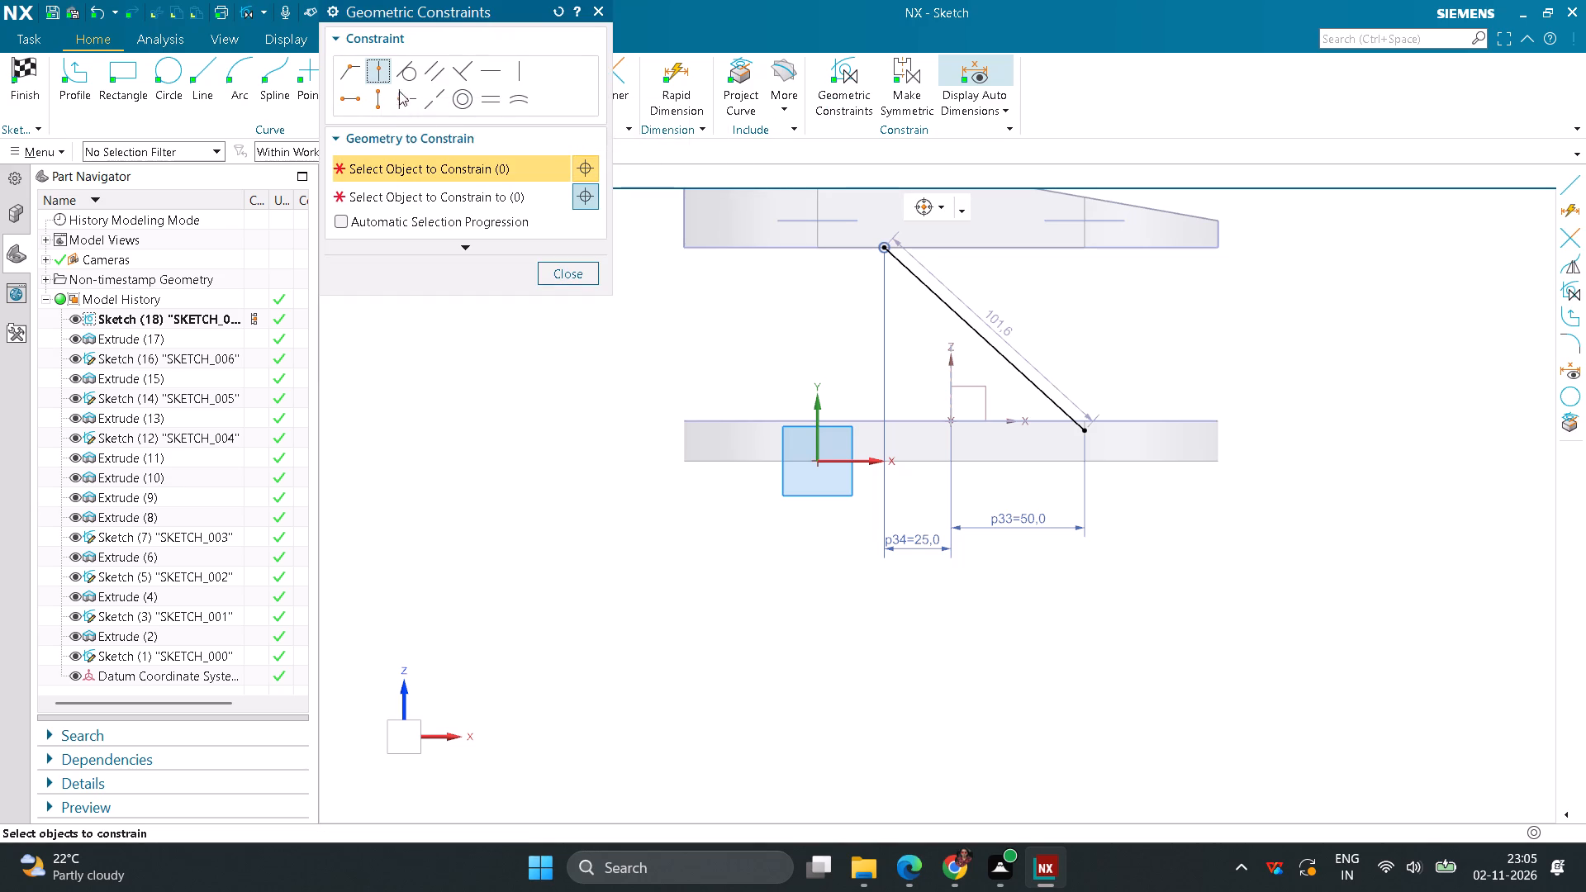
left_click(1090, 435)
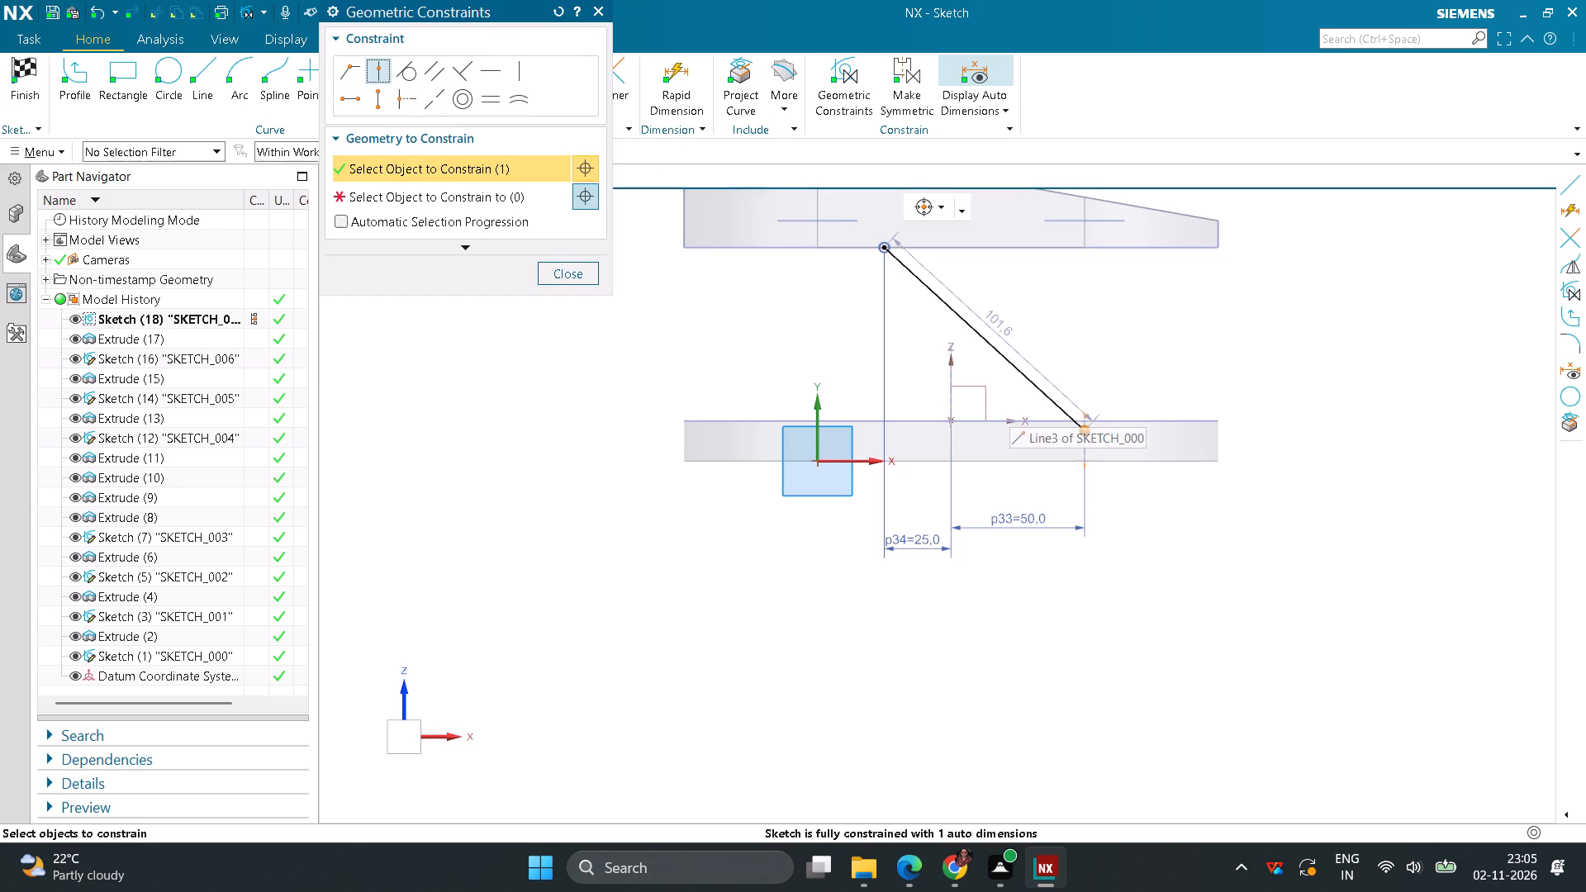
left_click(479, 198)
left_click(1043, 420)
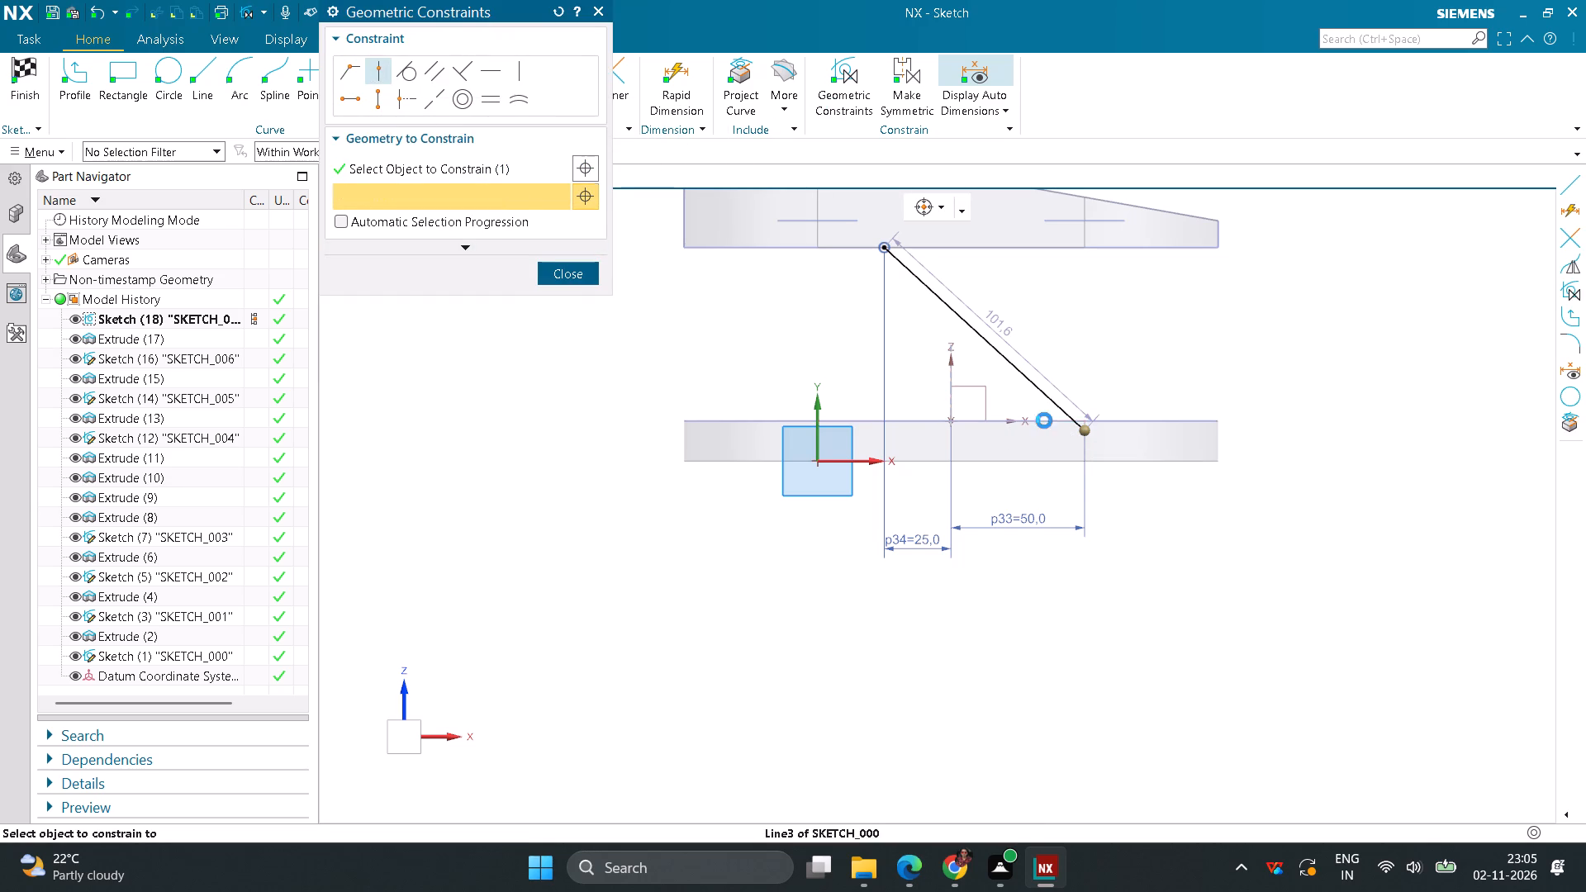
left_click(565, 275)
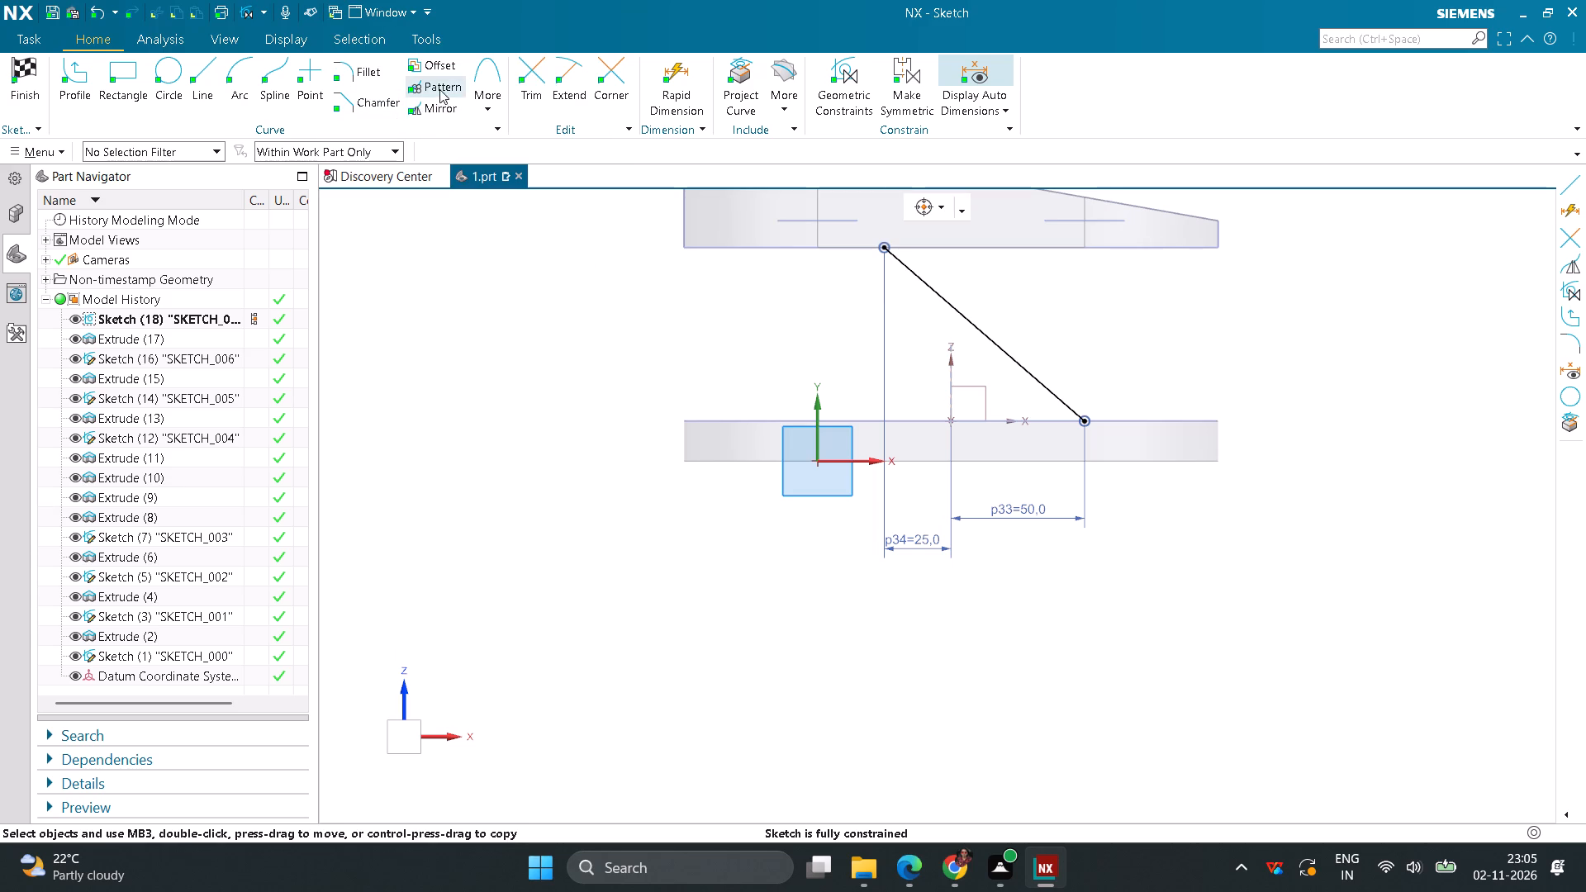
Offset the slanted line 25 mm with the direction reversed, towards the underside of the slant.
left_click(438, 74)
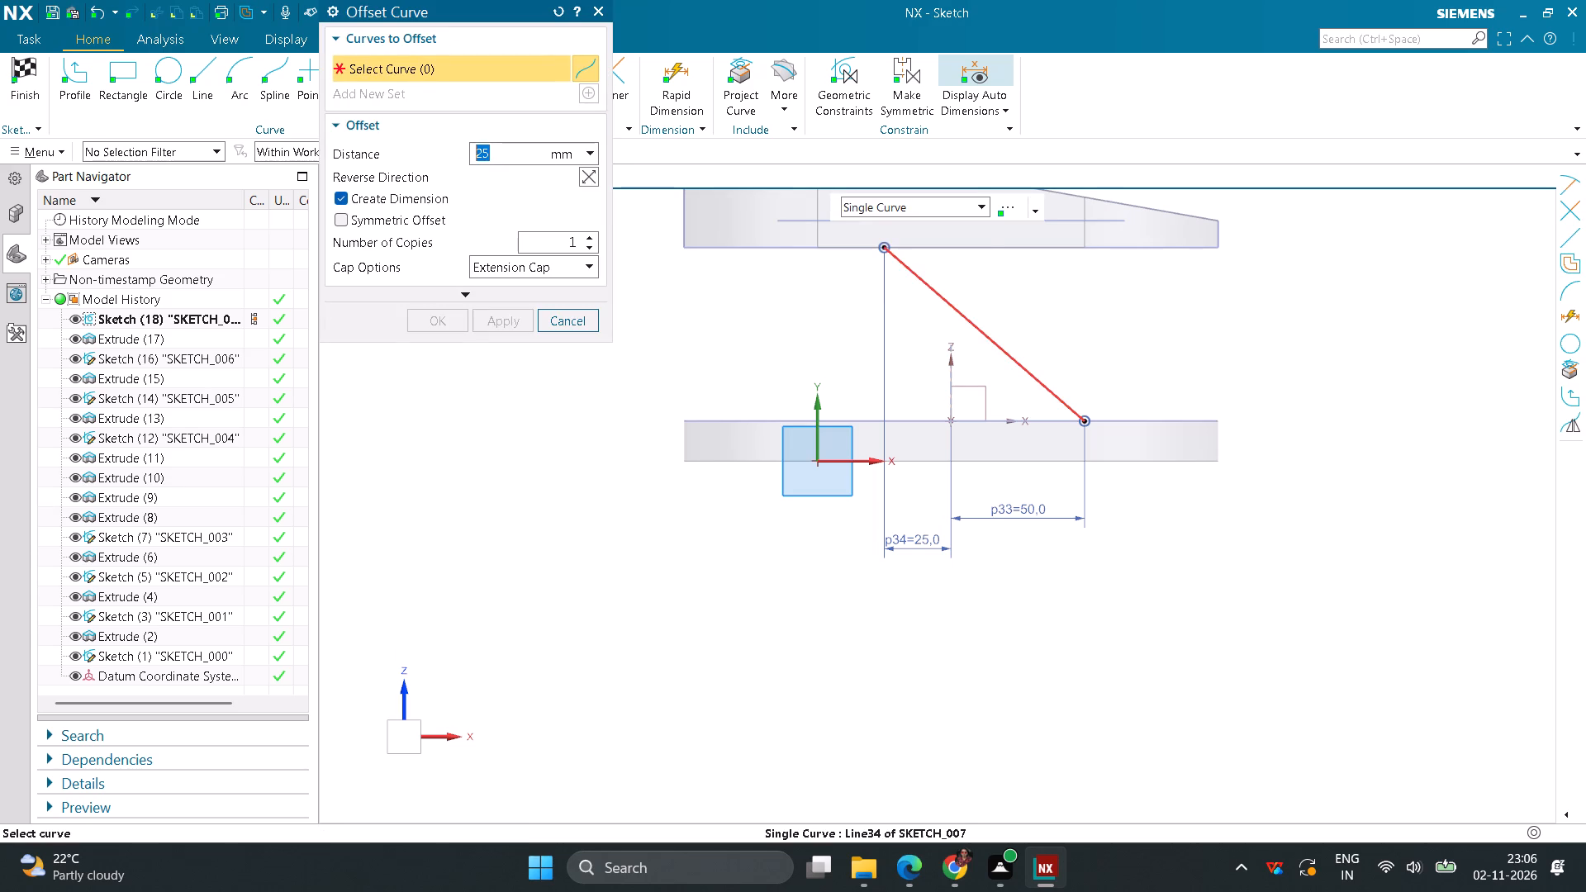
left_click(942, 302)
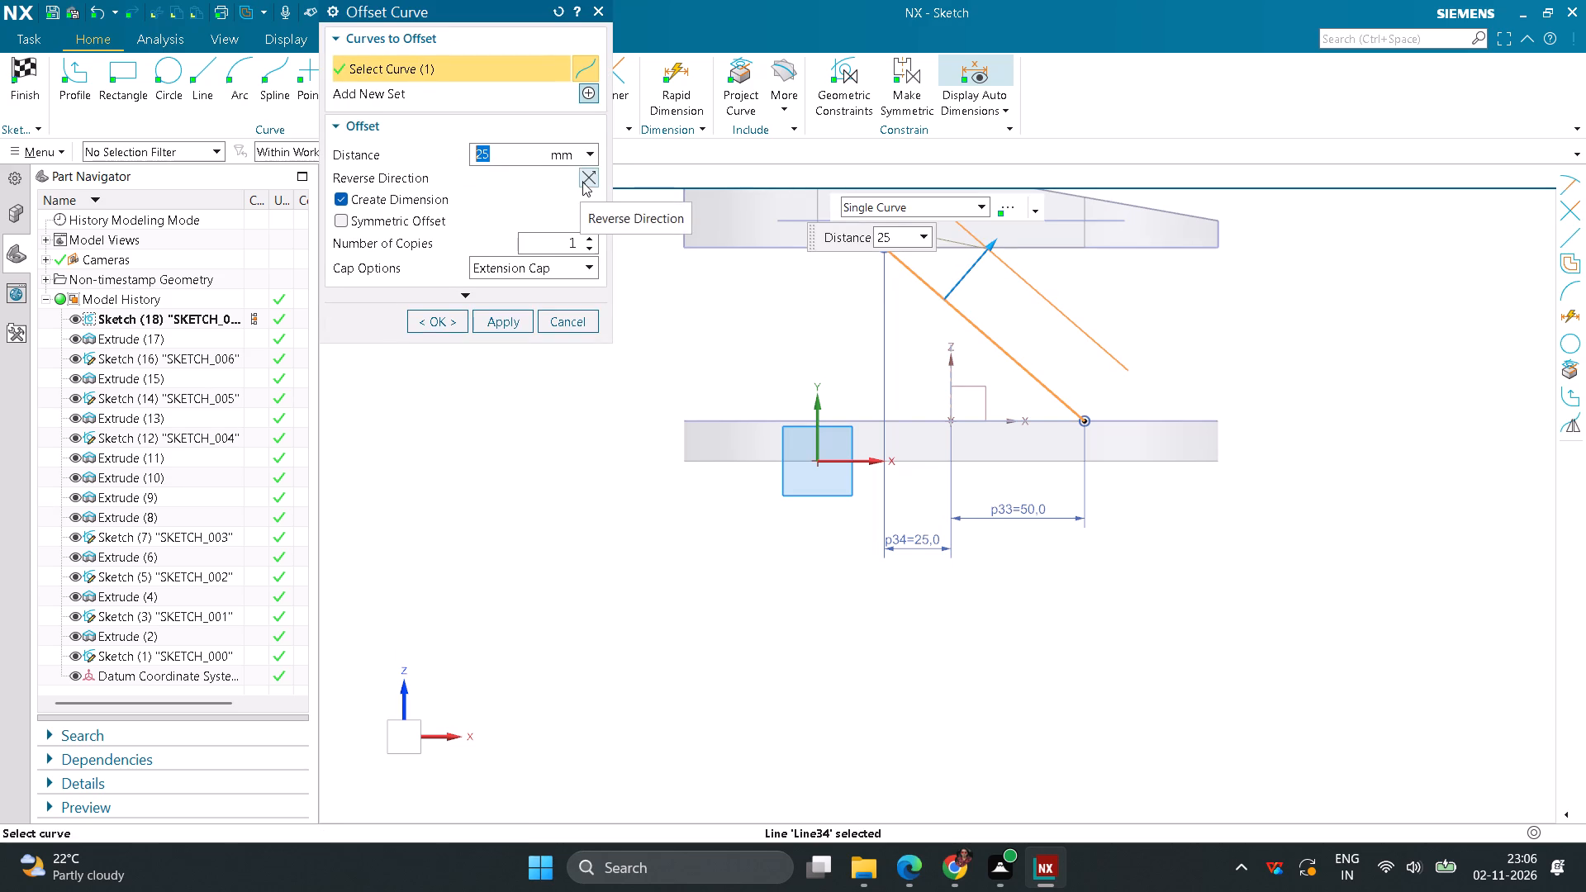
left_click(582, 182)
left_click(443, 325)
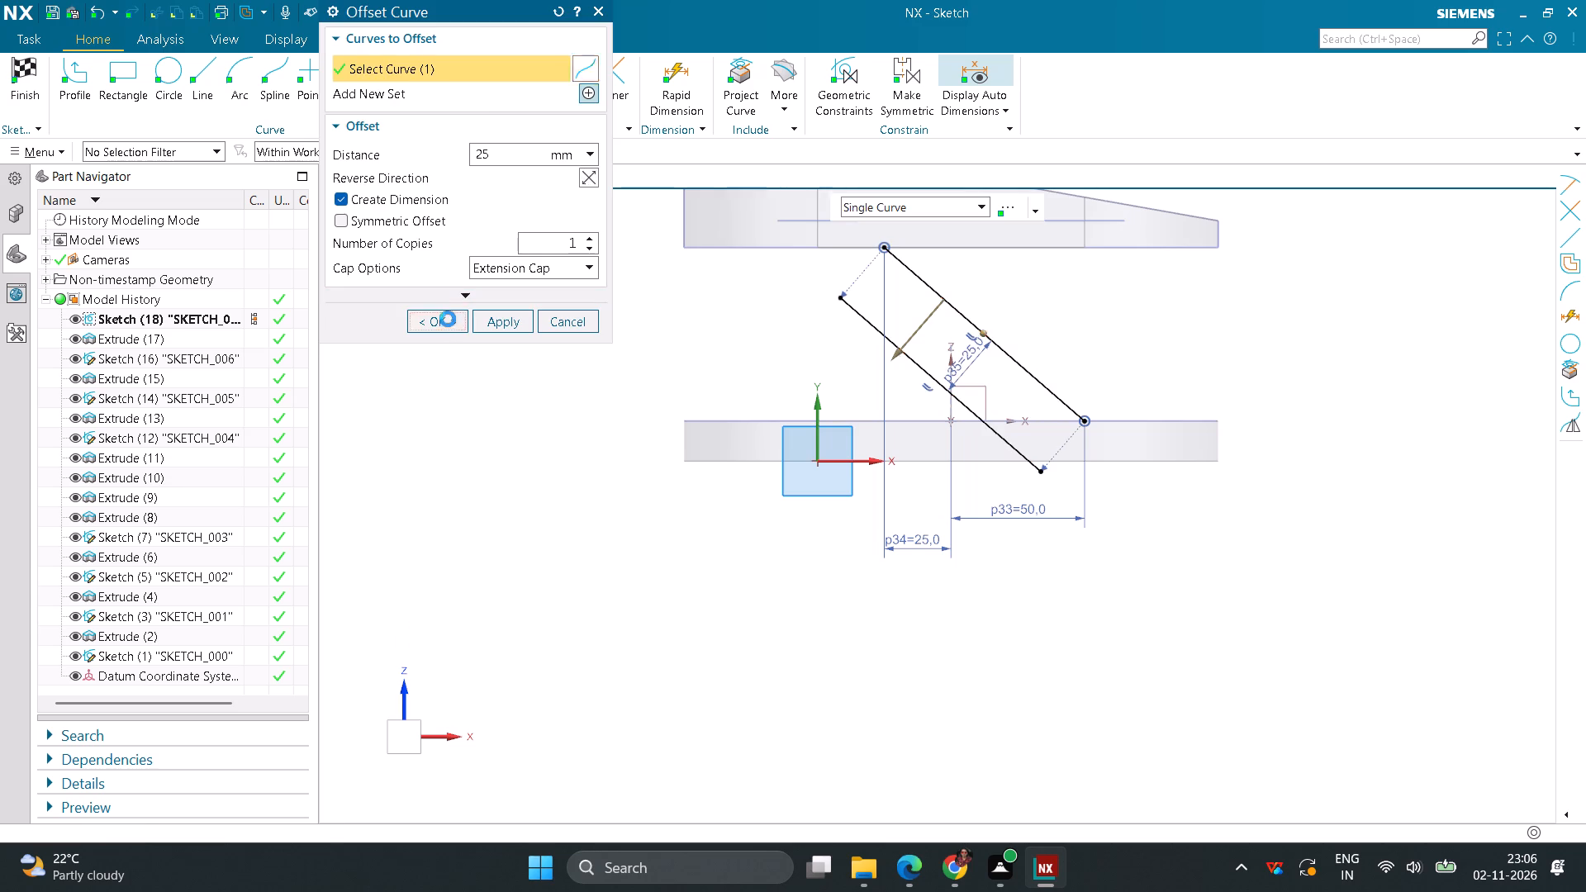
Close the profile's upper end with a horizontal line about 36 mm long along the block's bottom edge, cornered with the offset line.
left_click(203, 73)
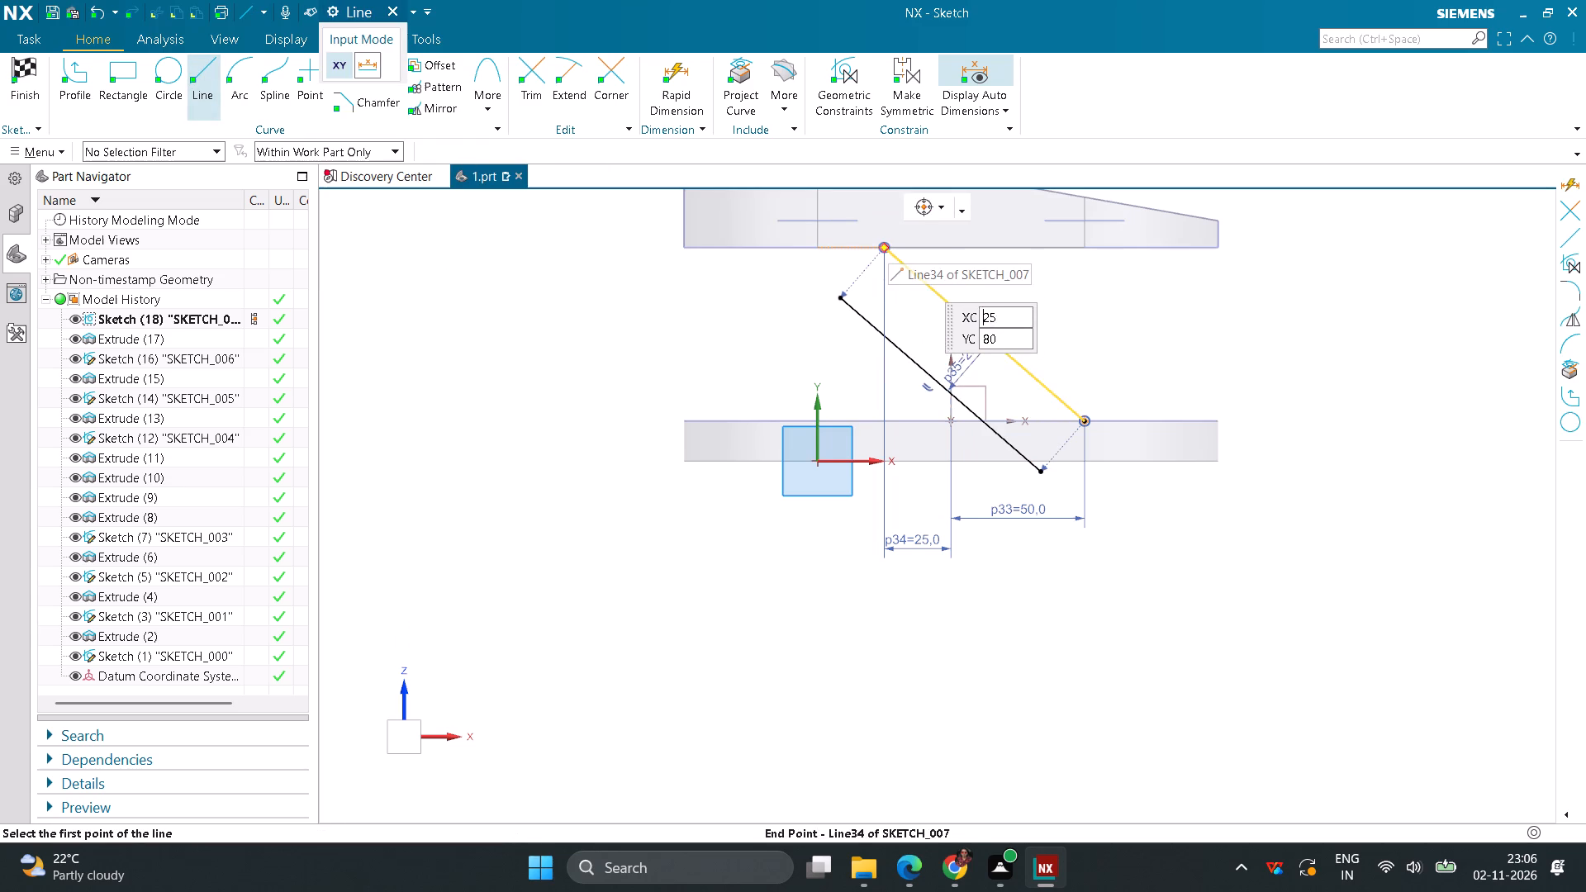
left_click(885, 246)
left_click(787, 244)
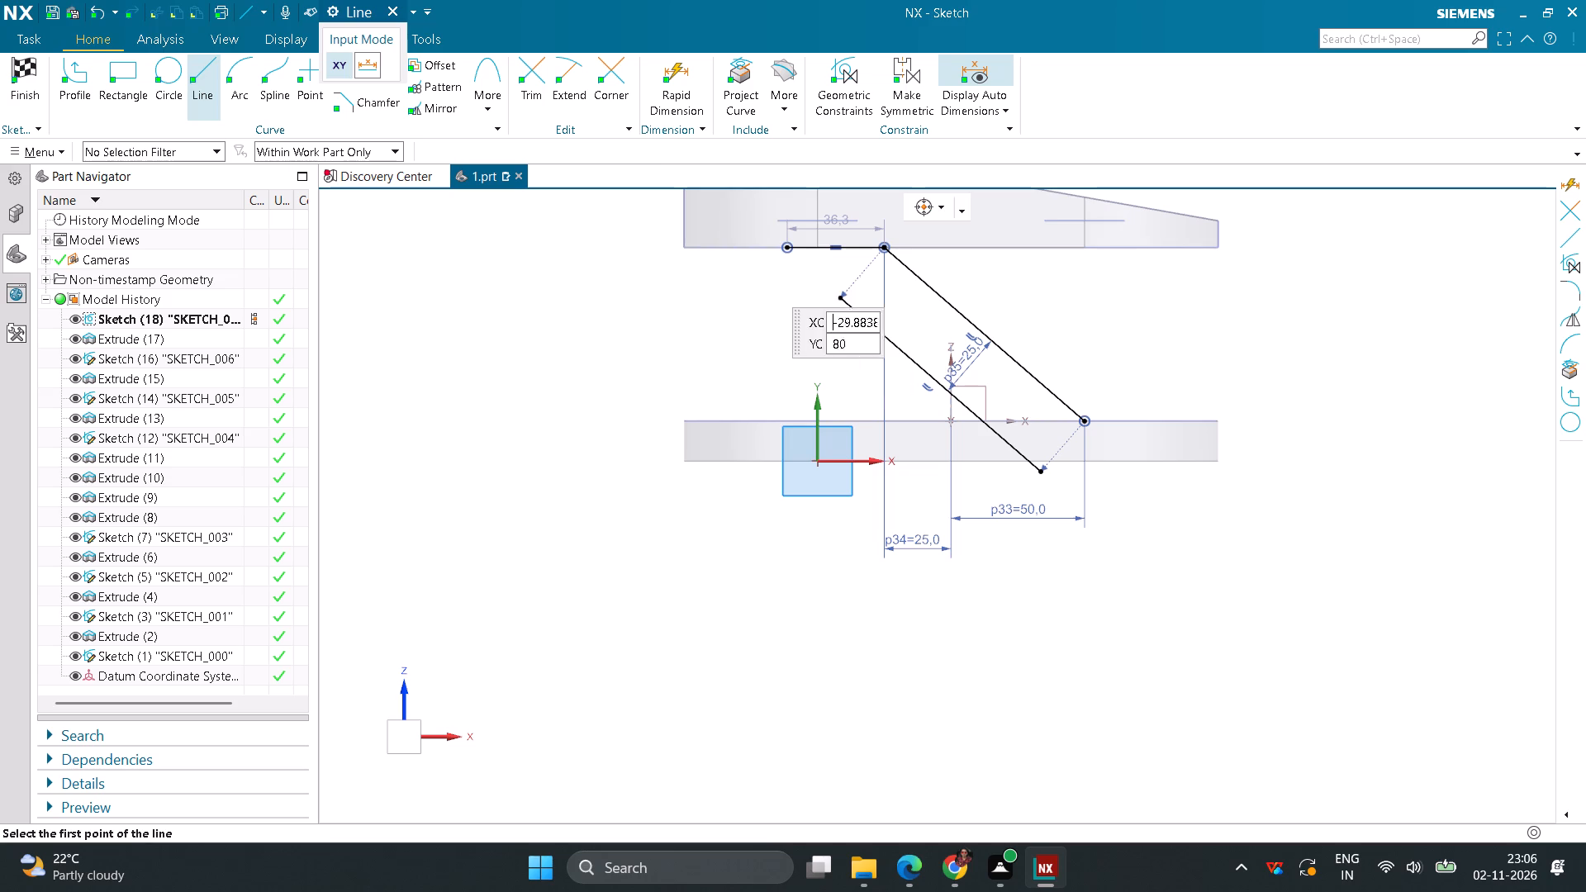
left_click(610, 93)
left_click(813, 250)
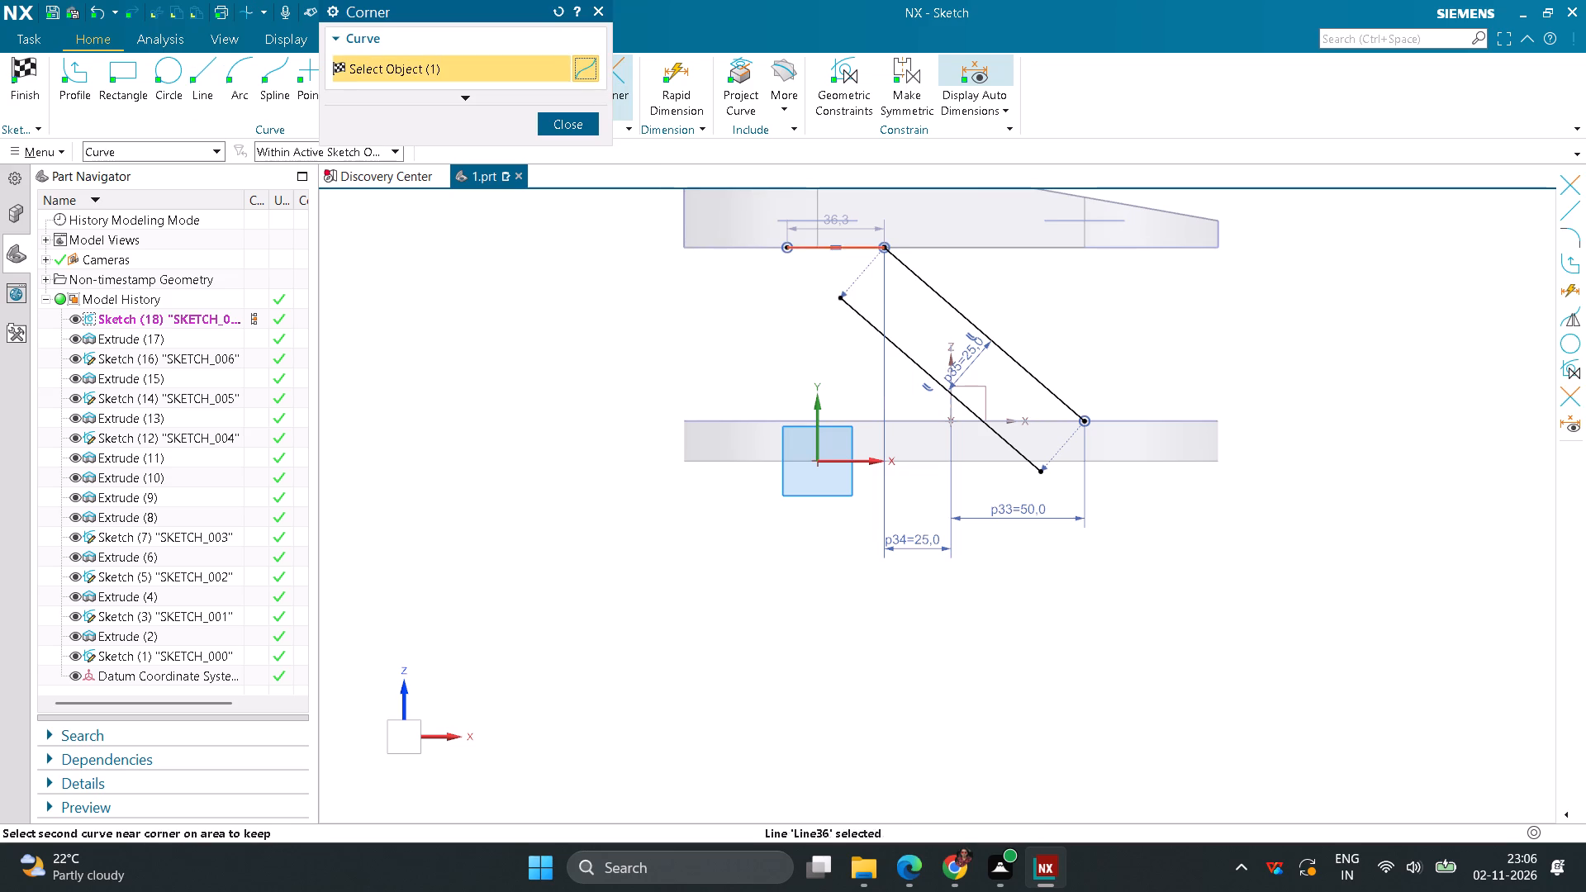
left_click(859, 311)
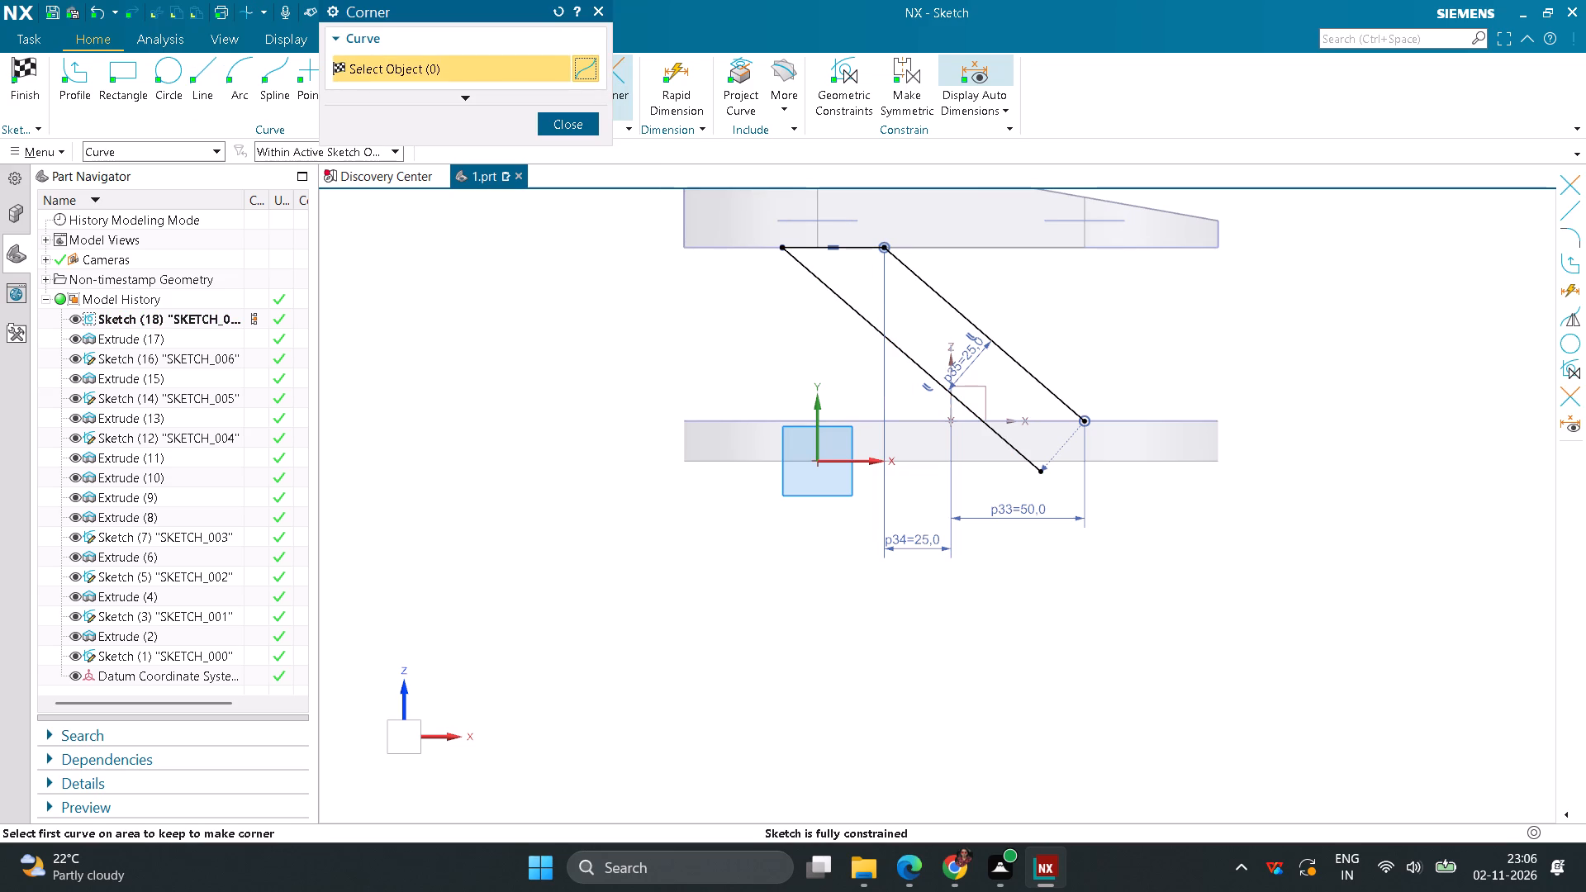
Close the lower end with a horizontal line about 18 mm long along the plate's top edge, cornered with the offset line, and finish the sketch.
left_click(215, 74)
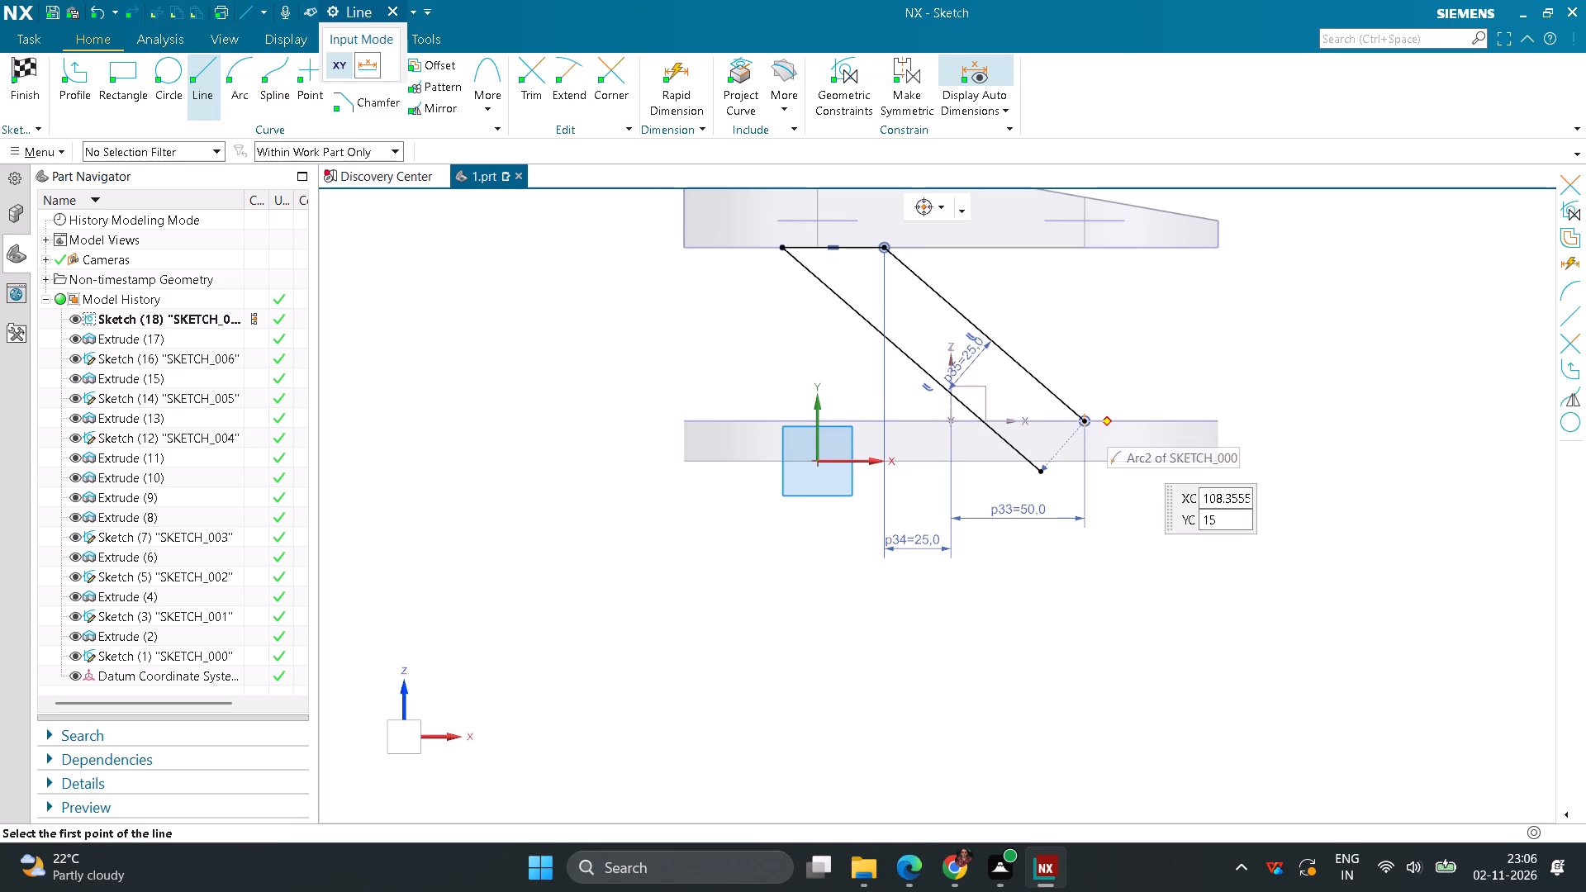
left_click(1084, 420)
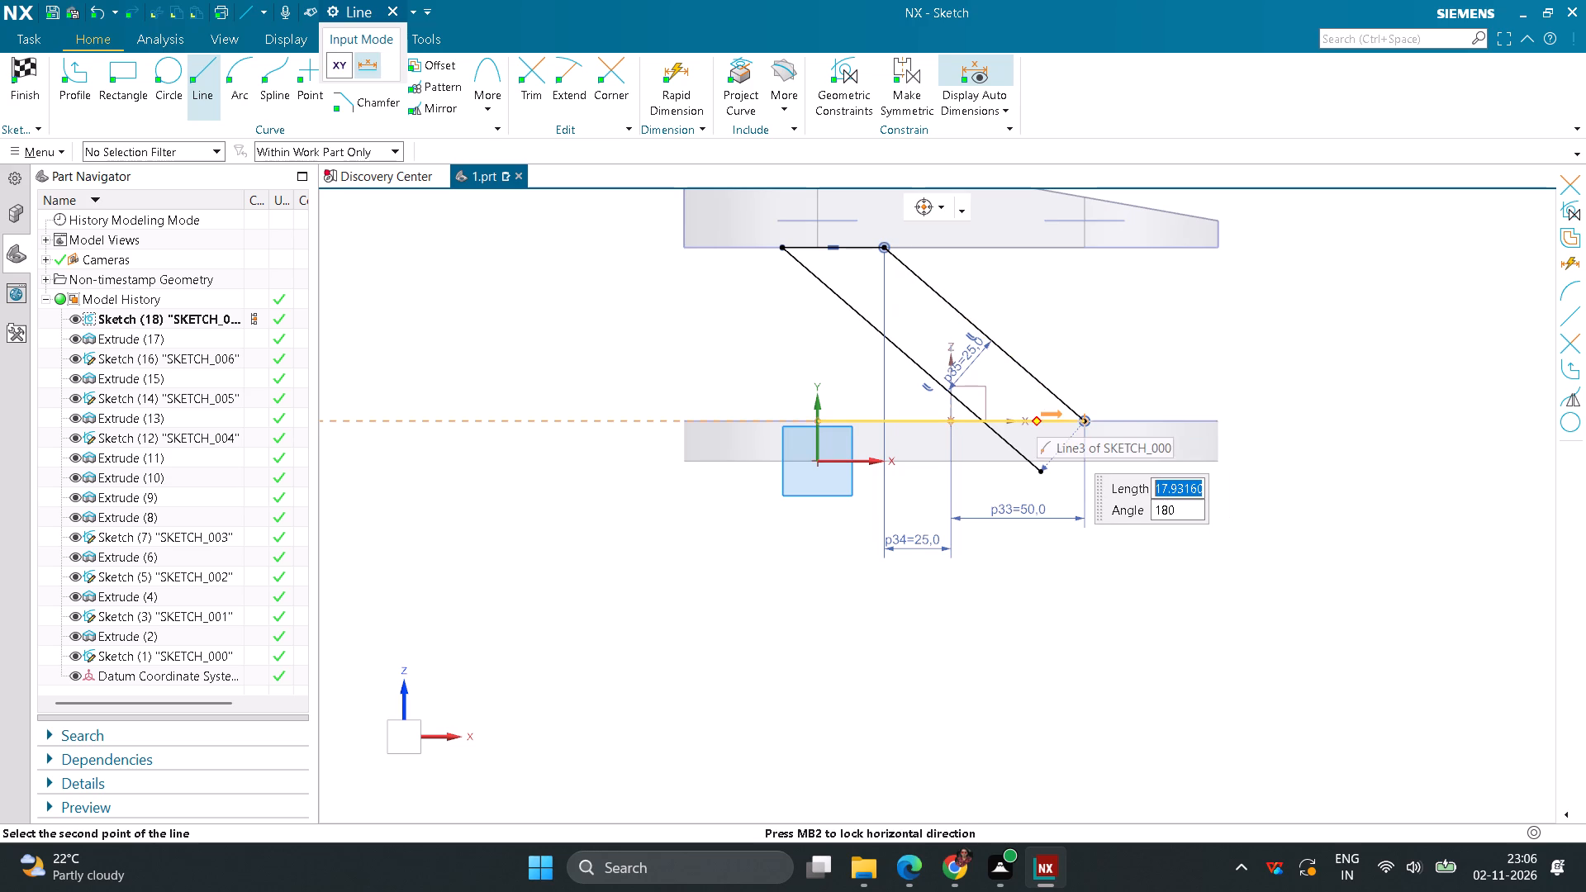
left_click(1037, 415)
left_click(617, 93)
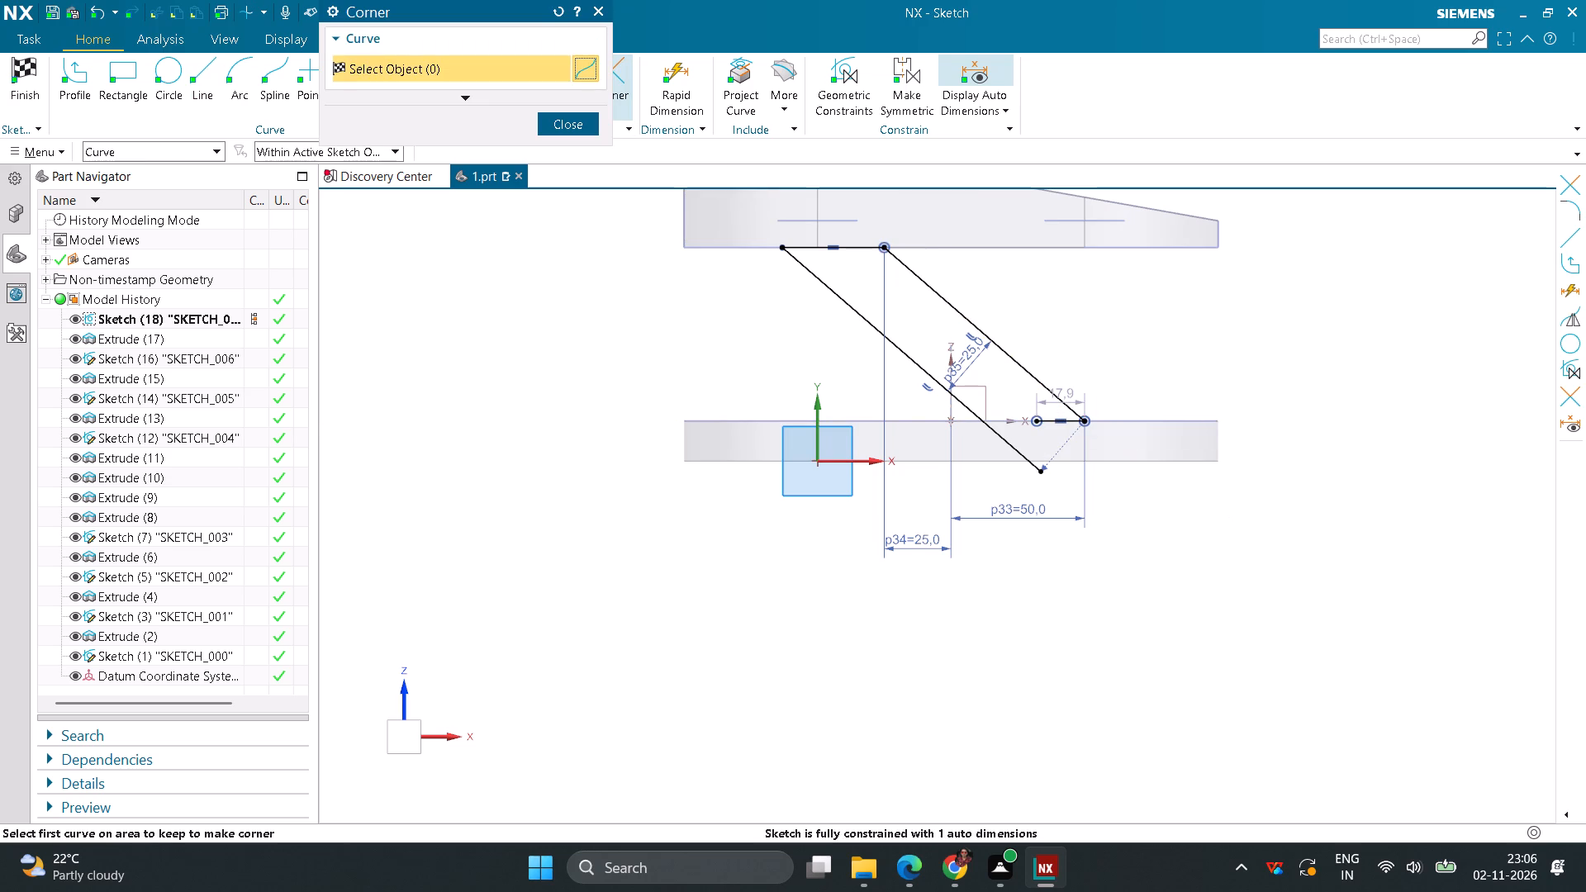
left_click(963, 401)
left_click(1051, 422)
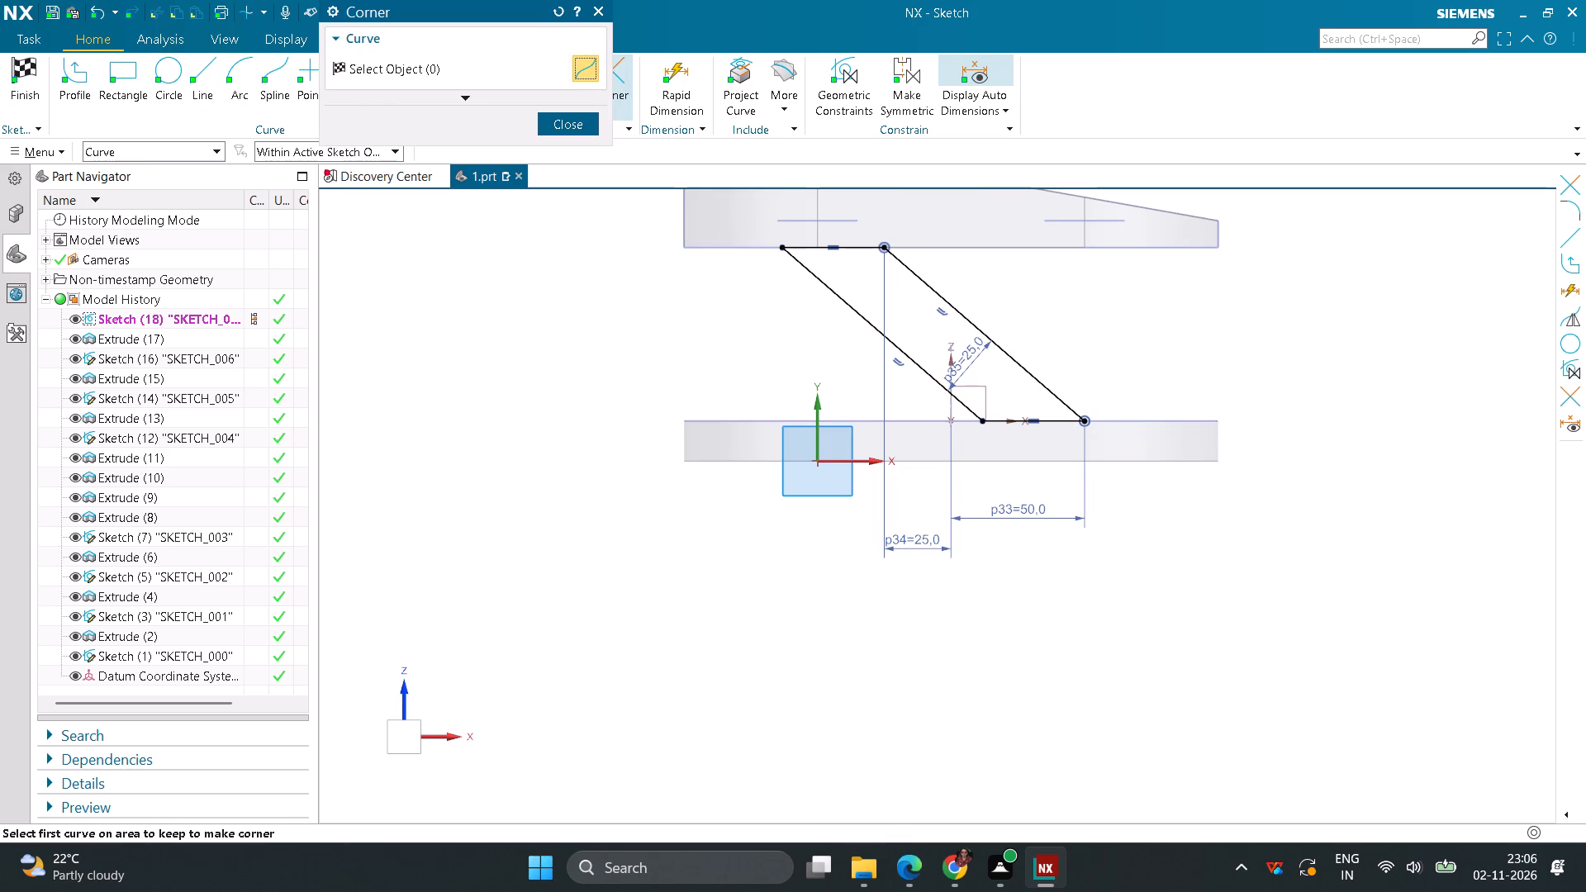
left_click(571, 125)
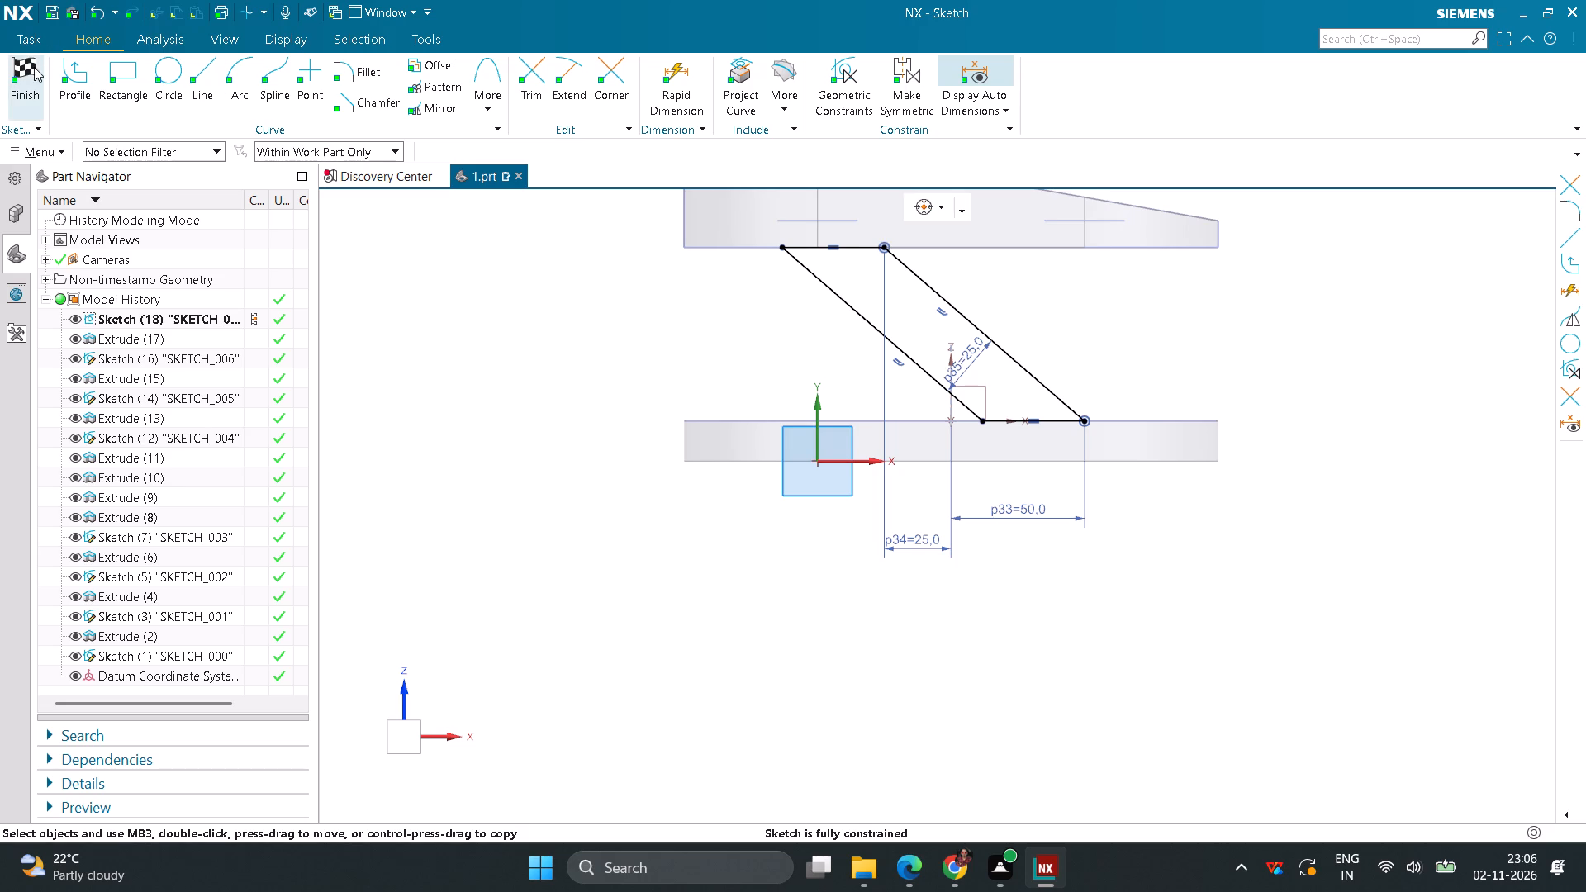
left_click(34, 69)
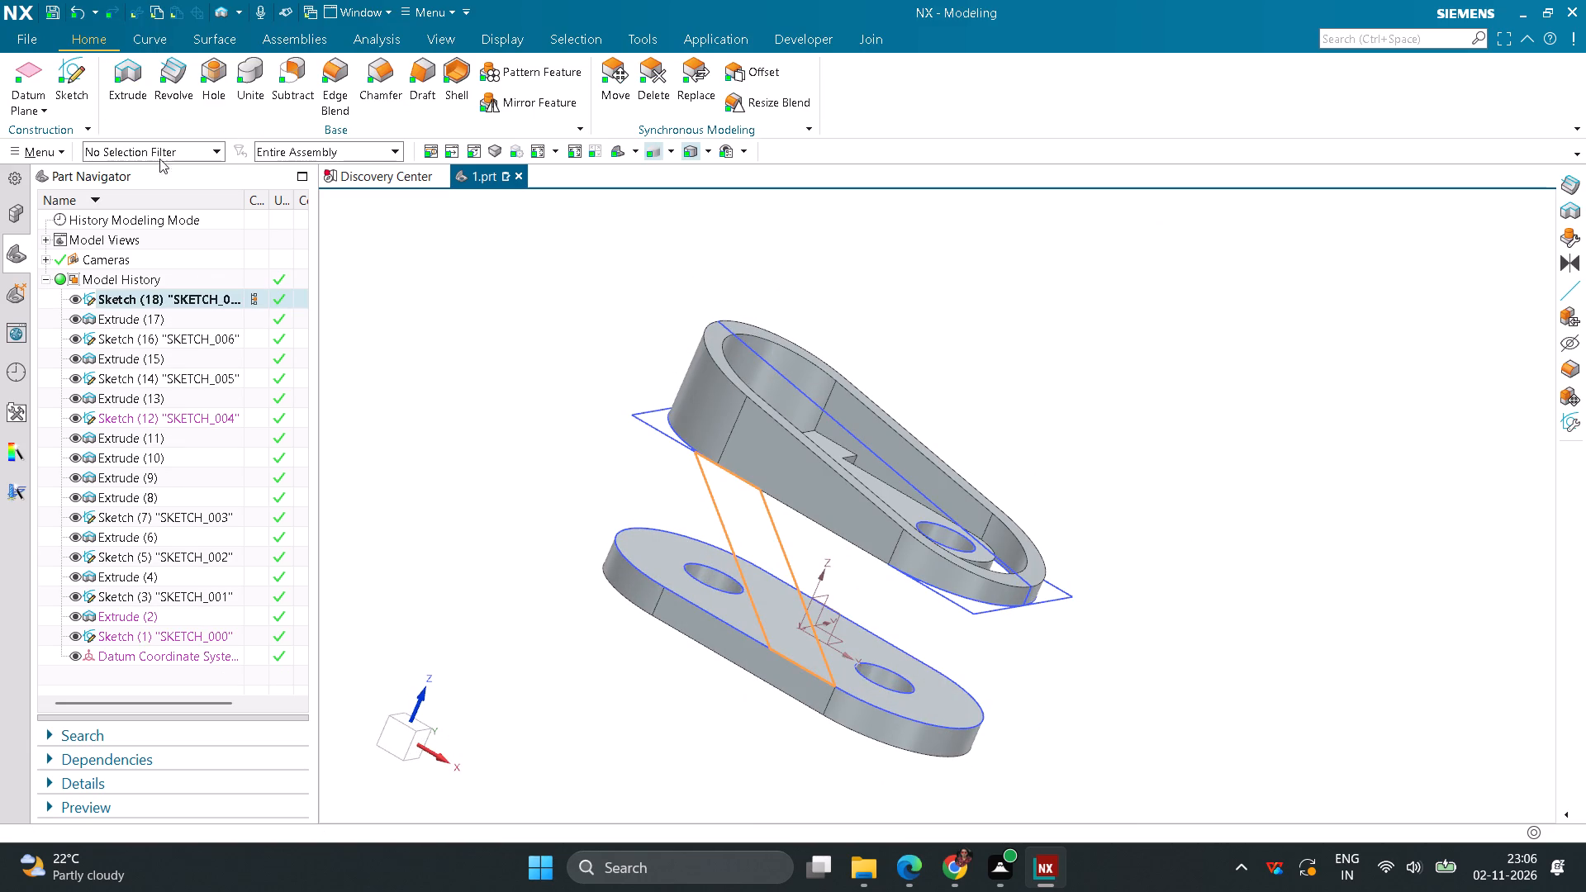
Extrude the slanted profile 10 mm in the reversed direction, inward over the base plate, with the inferred Boolean uniting it.
left_click(121, 77)
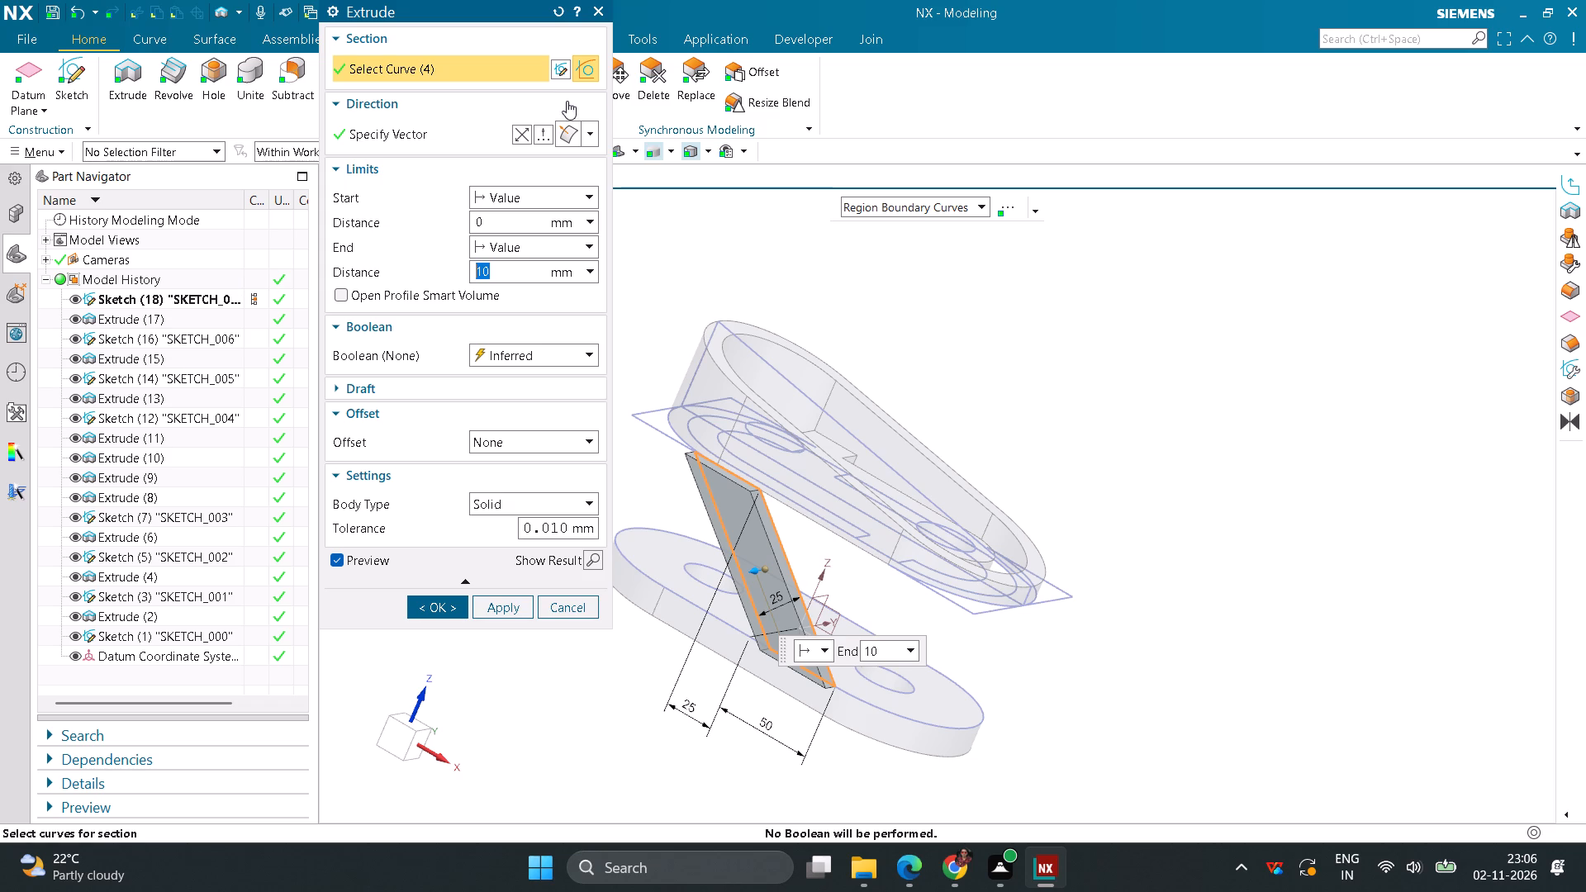
left_click(523, 133)
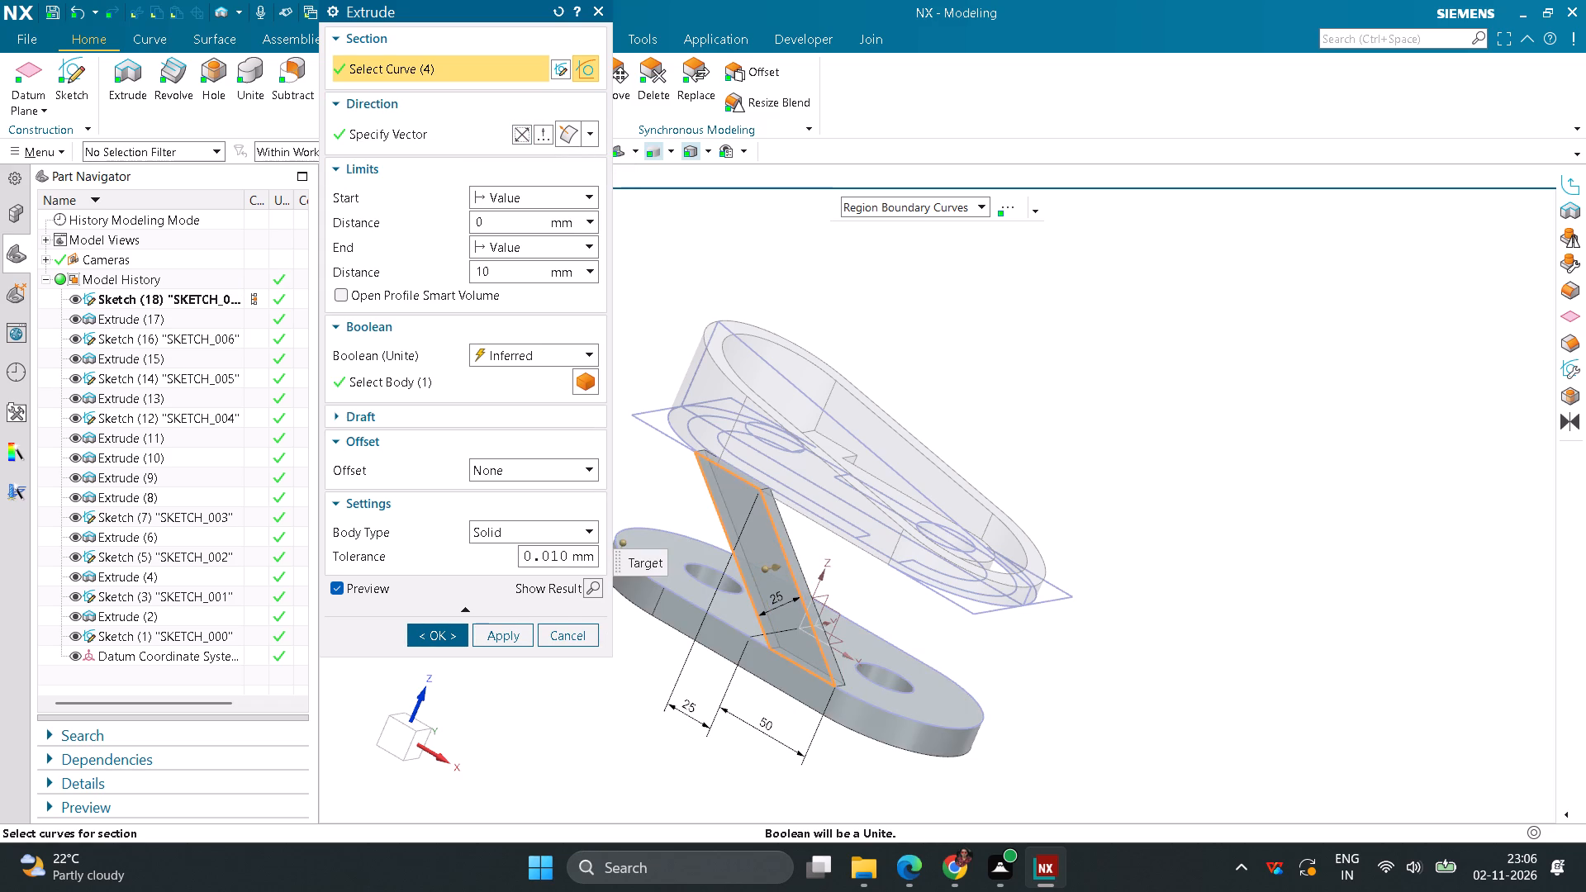
left_click(593, 591)
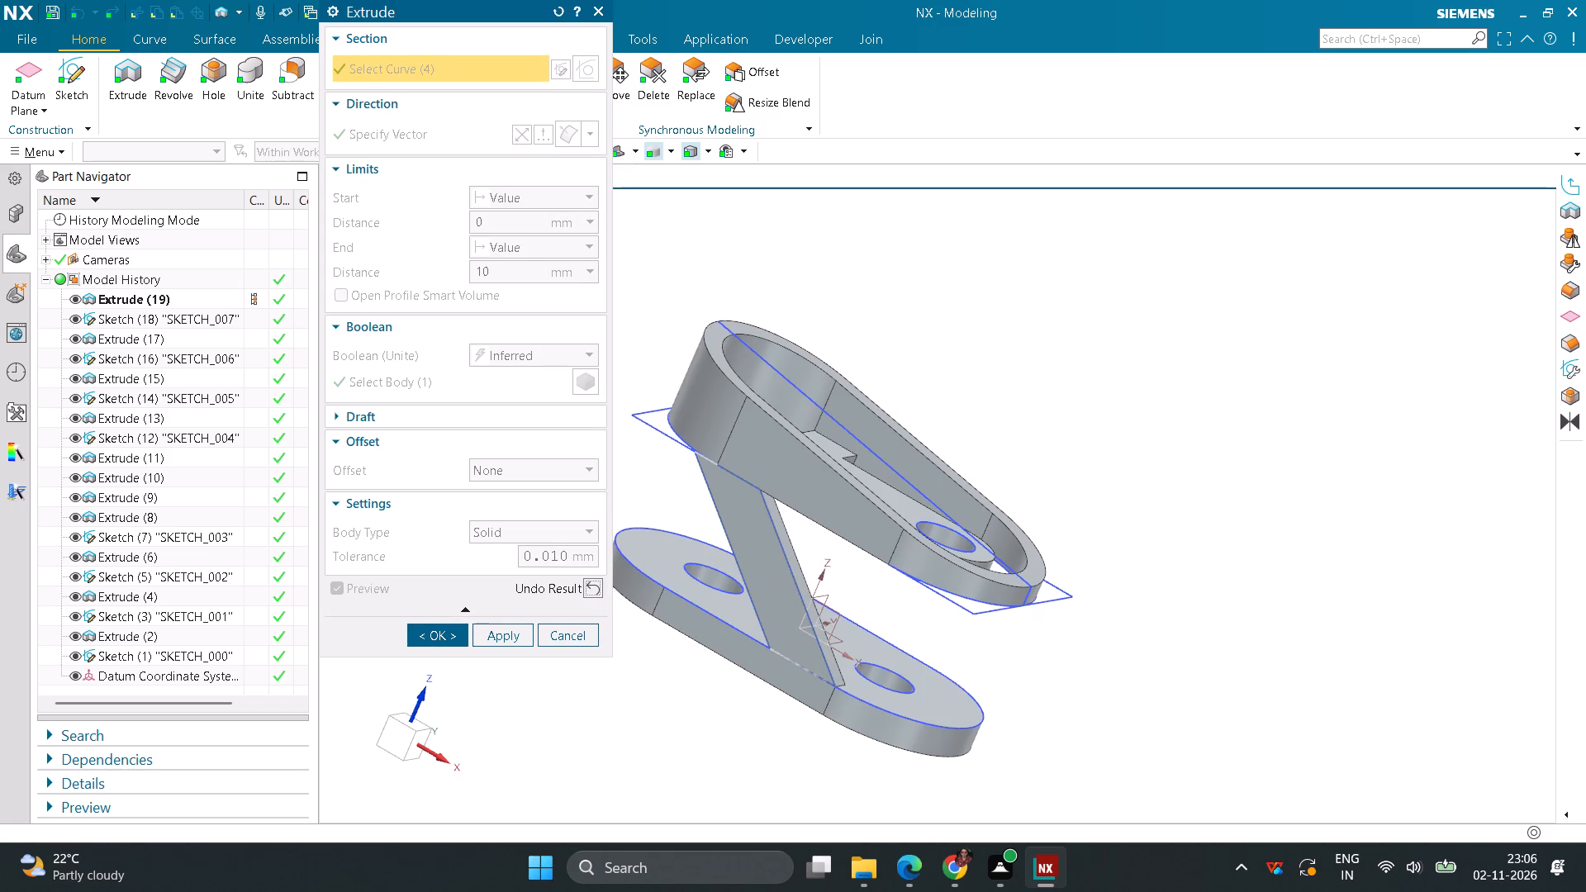
middle_click_drag(999, 448, 926, 524)
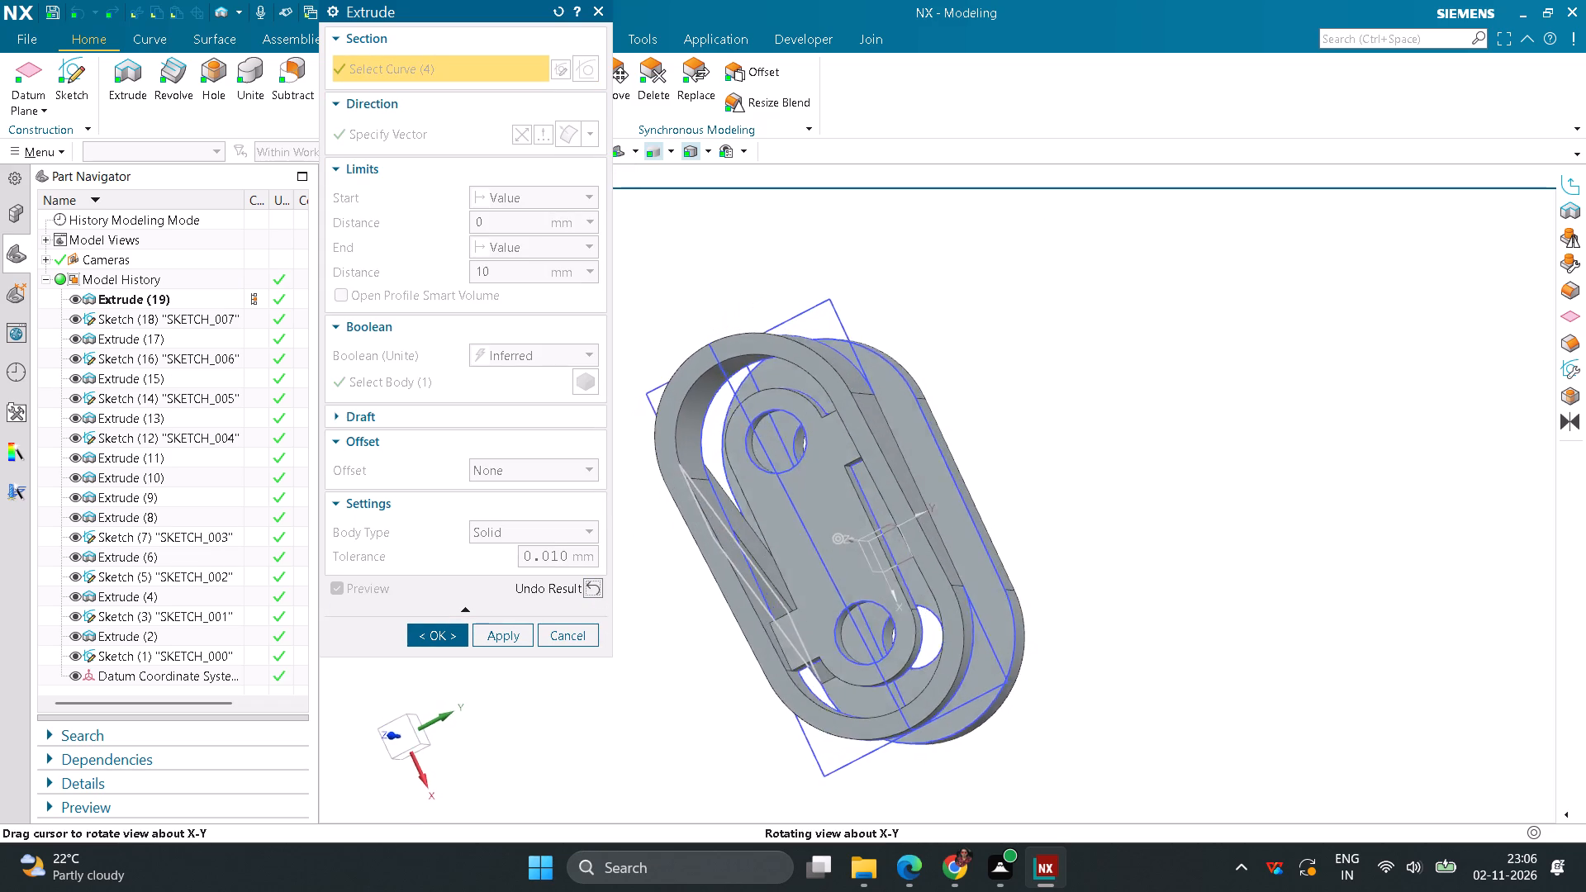
middle_click_drag(926, 524, 828, 461)
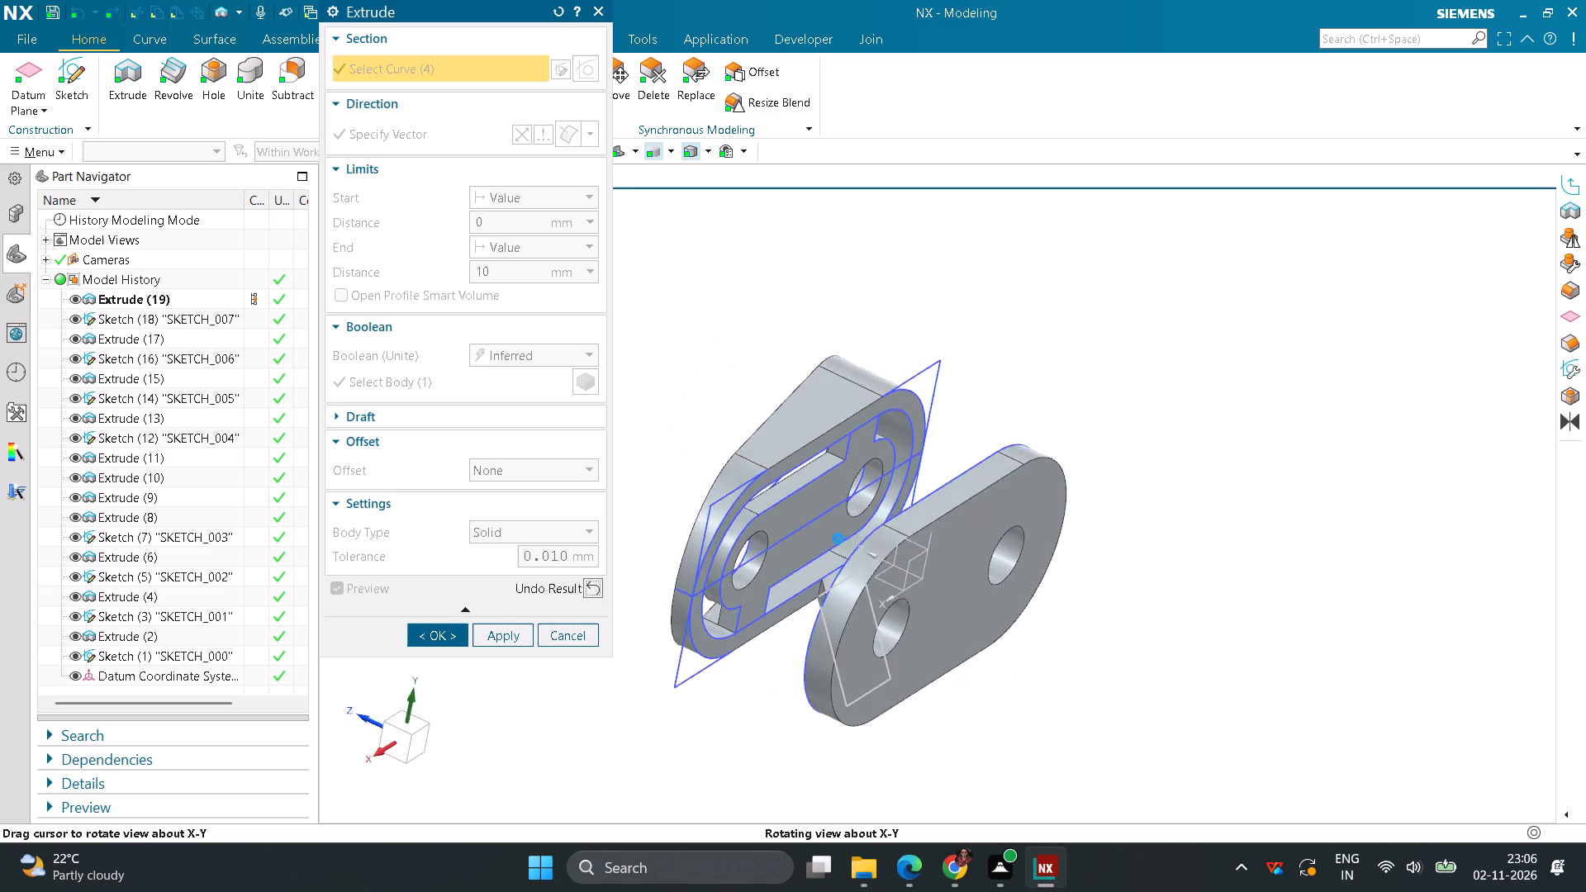
middle_click_drag(828, 461, 953, 460)
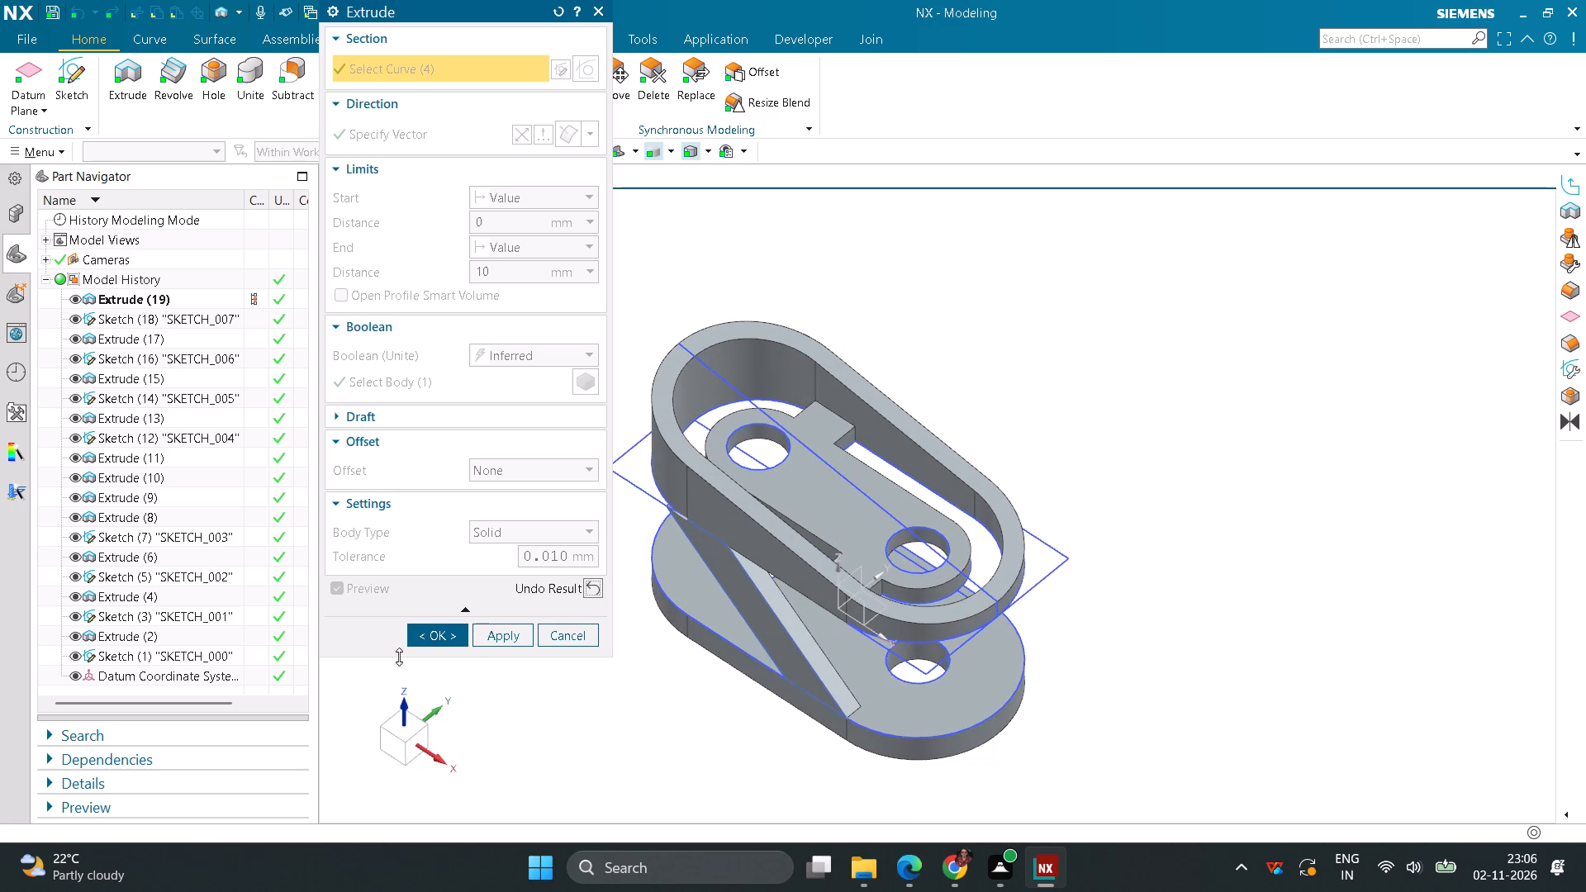
left_click(450, 642)
Create a sketch on the opposite long flat side face of the base plate.
scroll(757, 617, "down", 3)
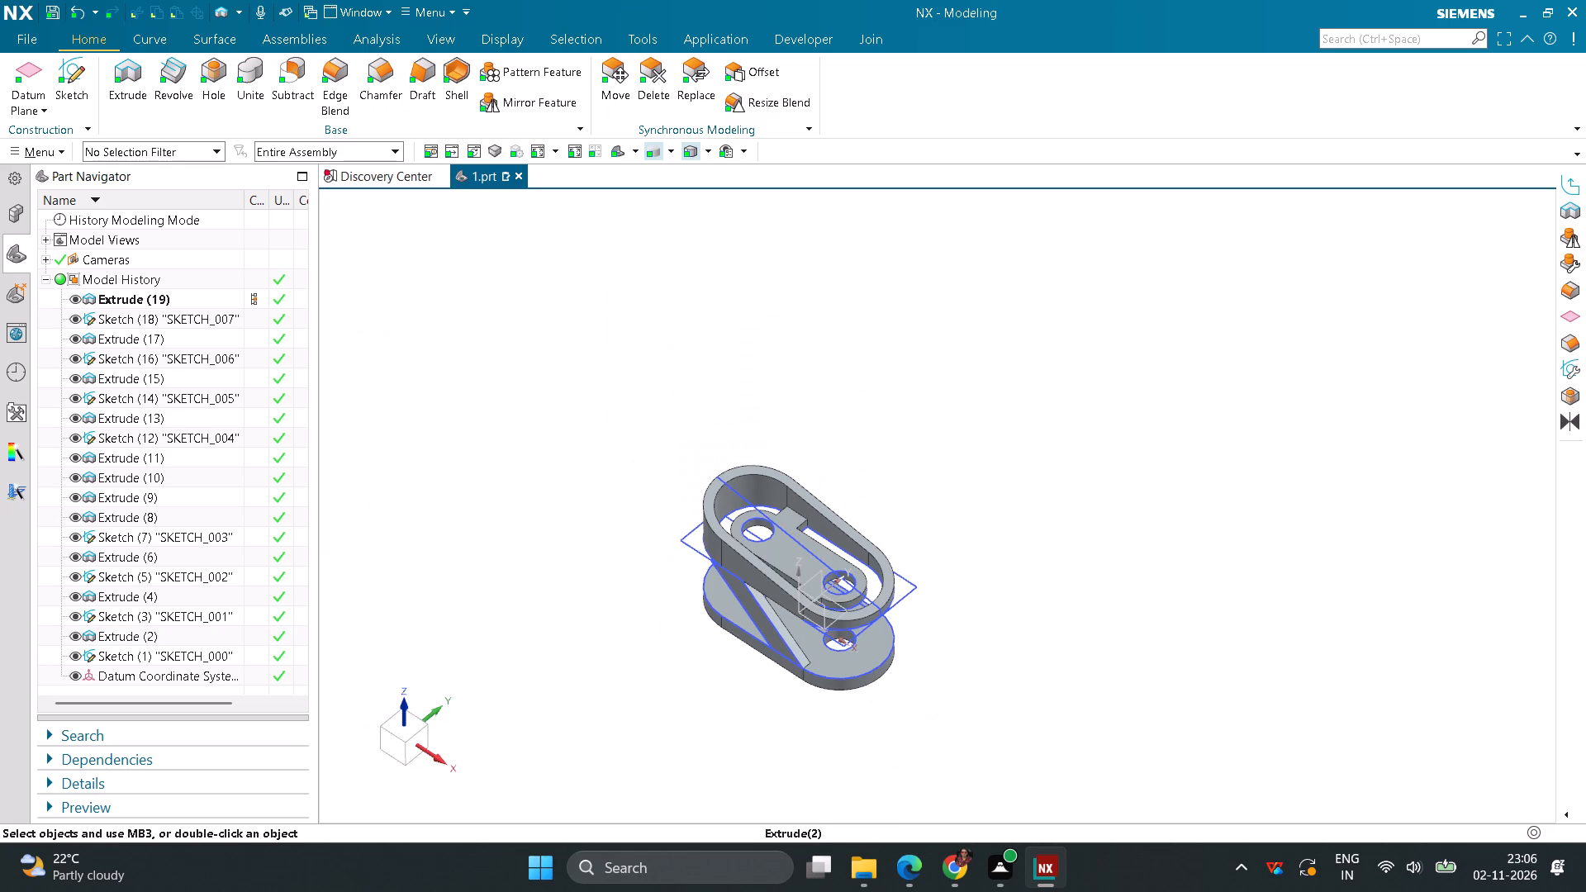
middle_click_drag(921, 690, 744, 698)
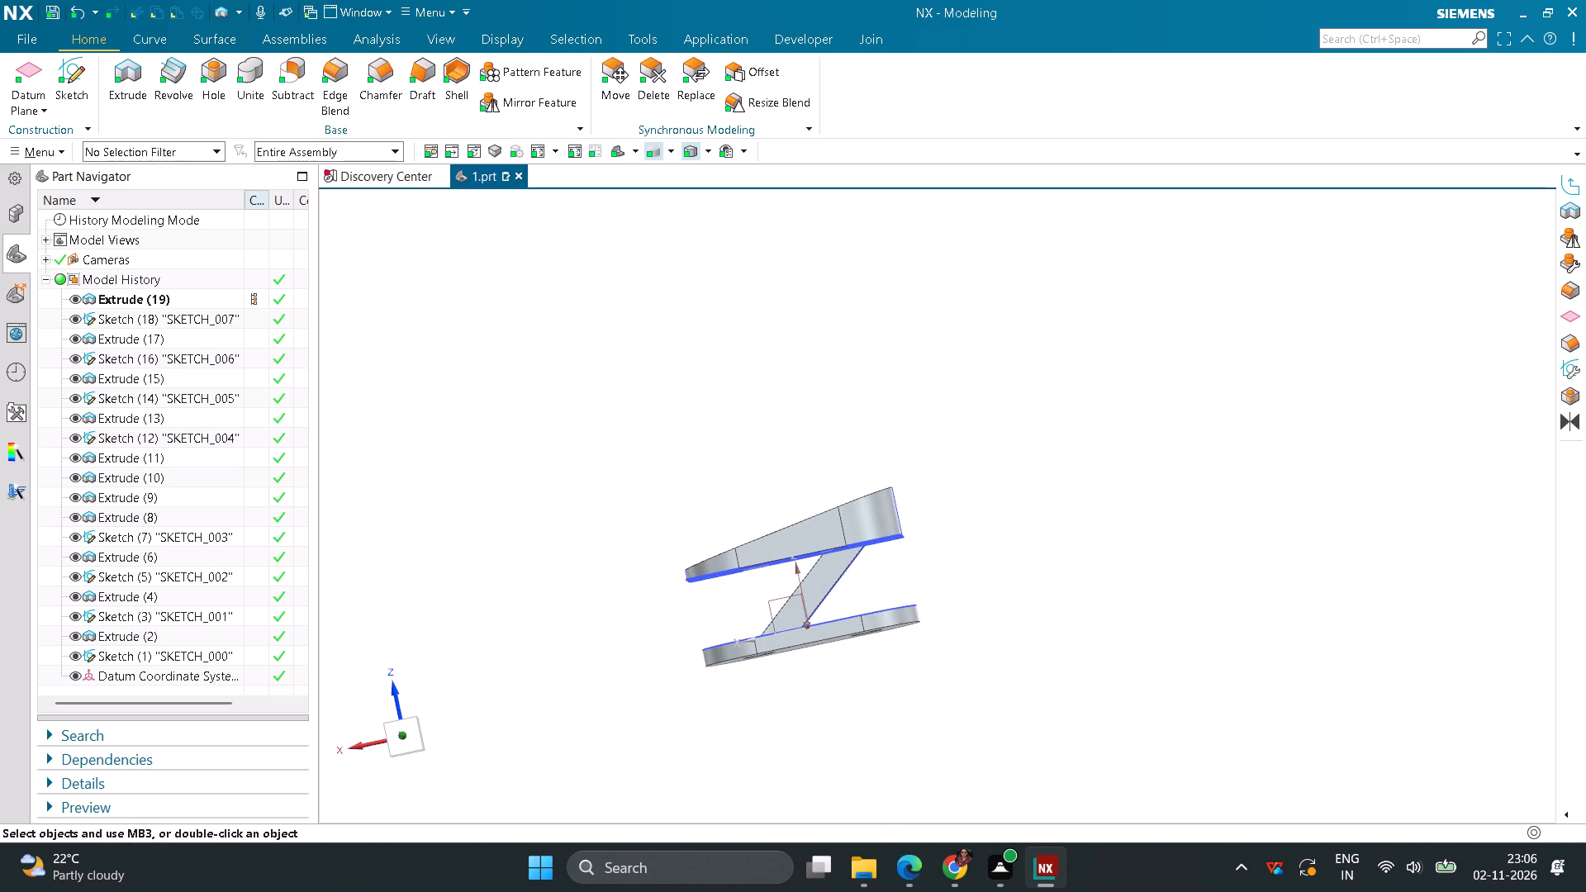
left_click(70, 74)
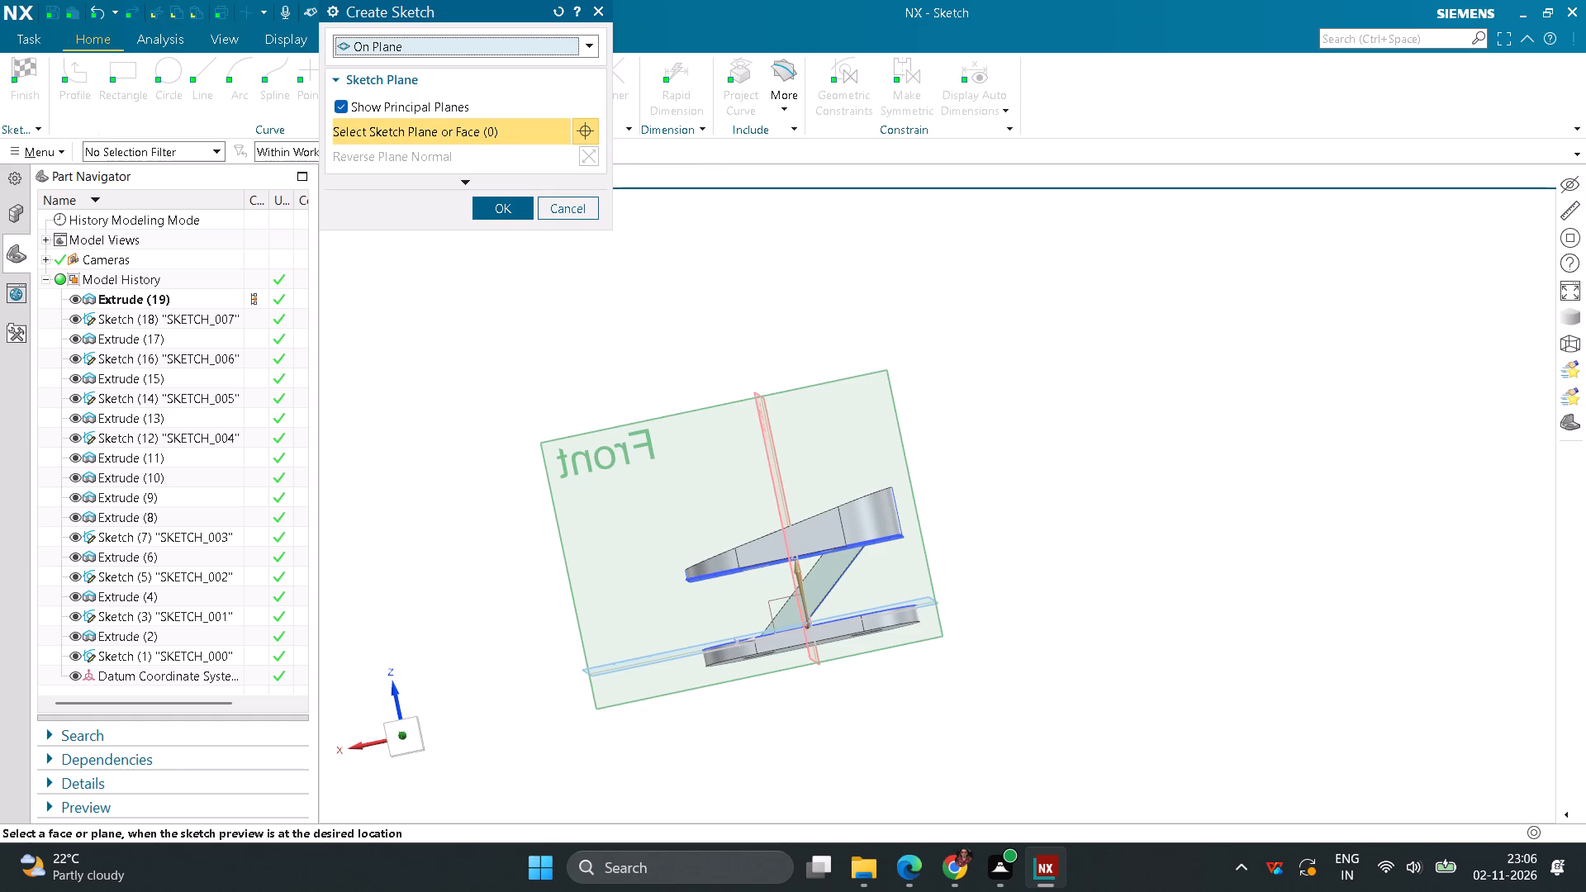
left_click(798, 642)
left_click(512, 213)
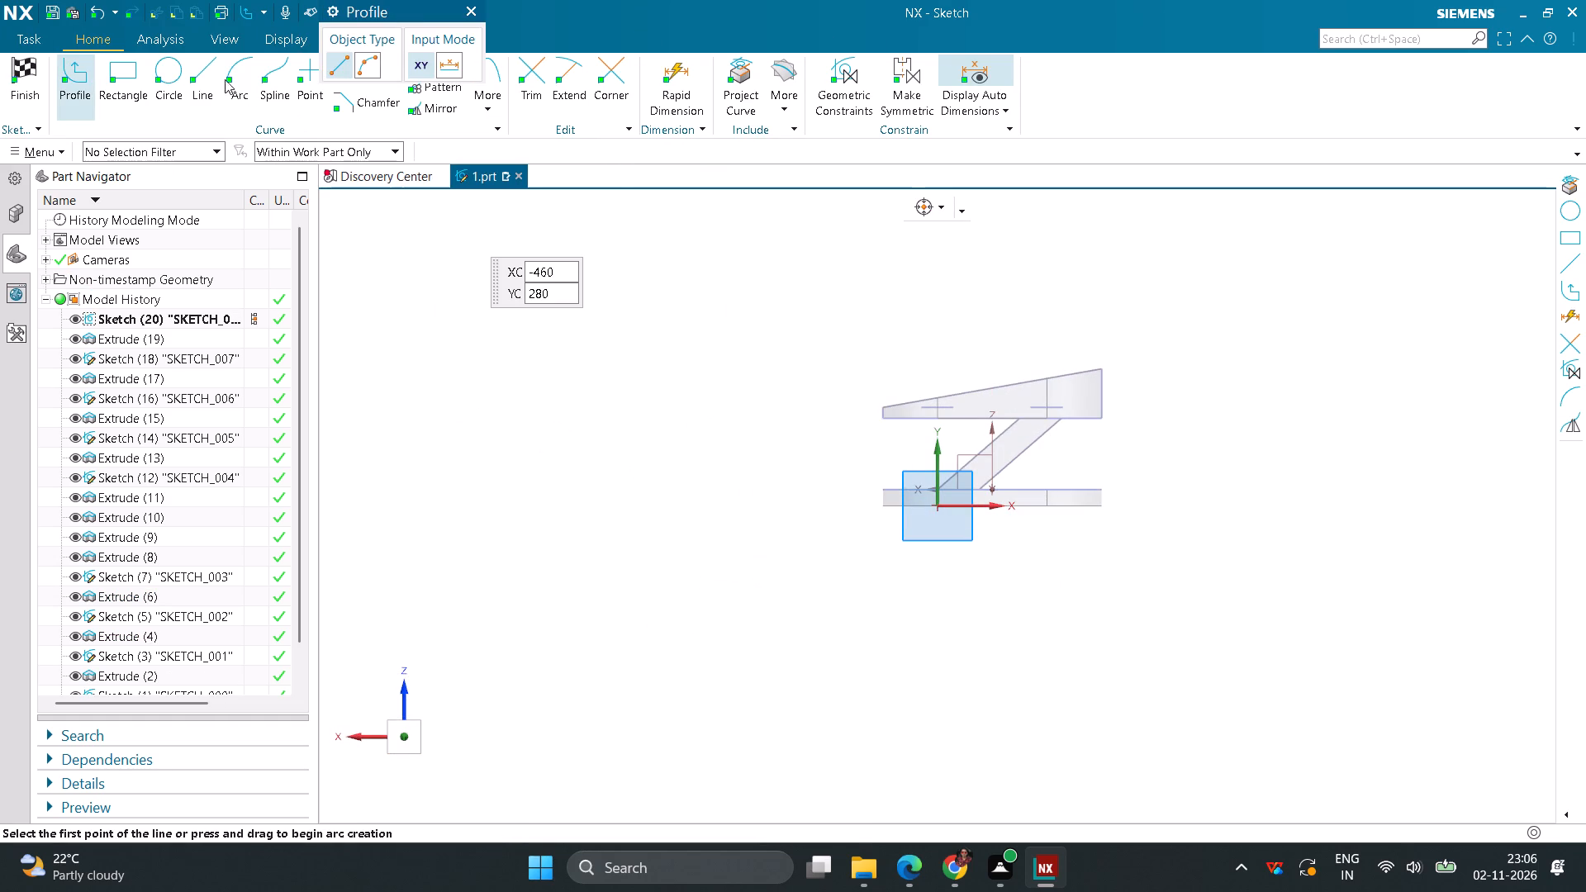
Draw a slanted line about 107.8 mm long at about 142.9° from the base plate's top edge to the block's bottom edge, crossing the existing rib.
left_click(209, 76)
scroll(981, 542, "up", 2)
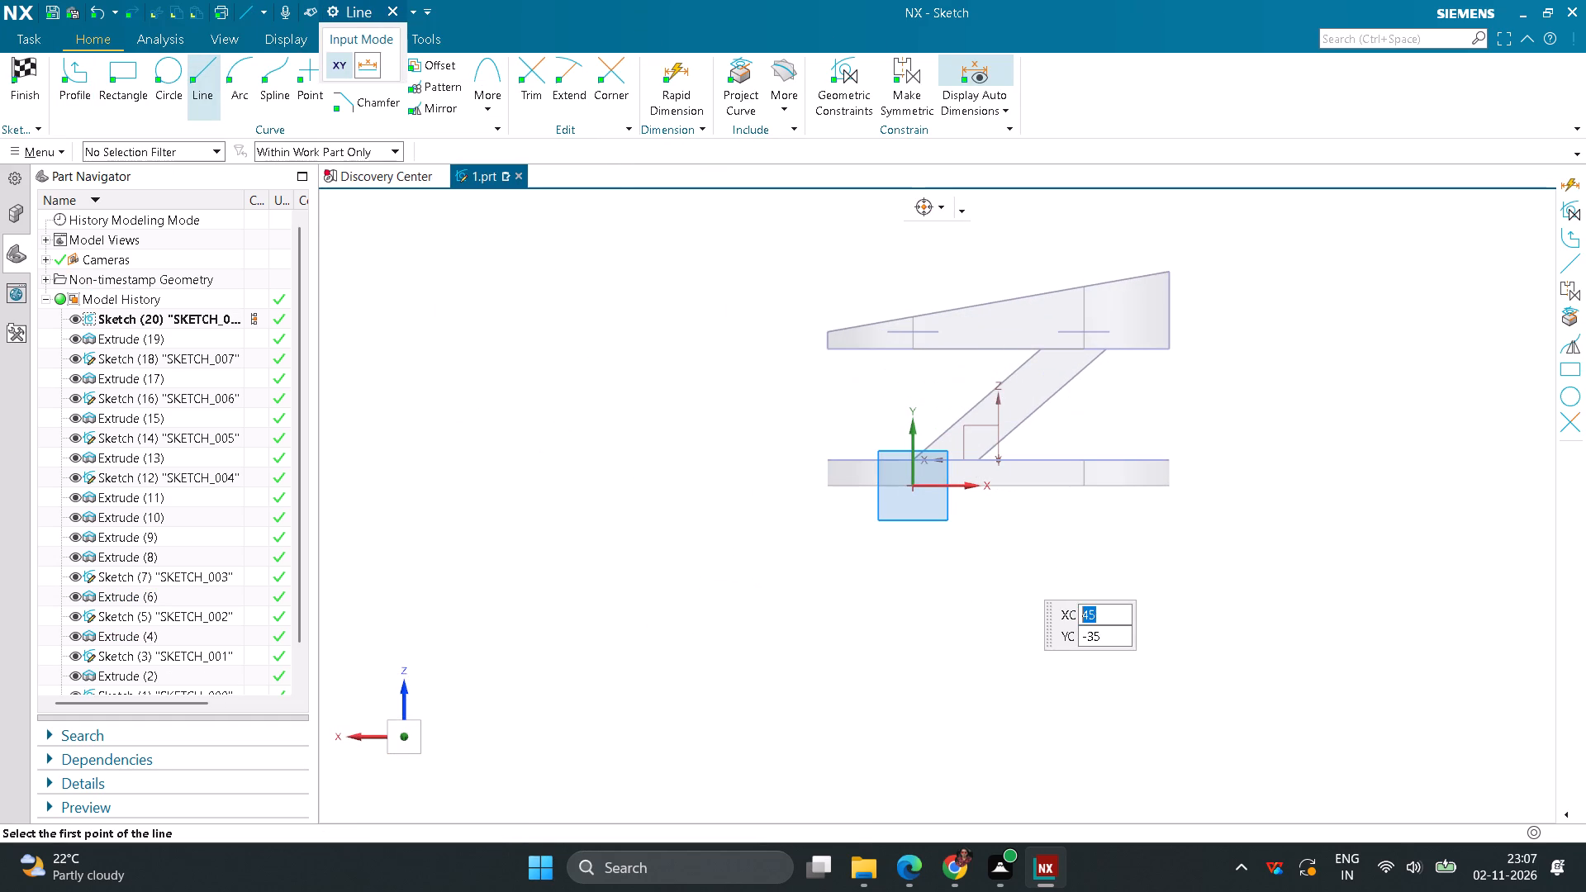
left_click(1086, 463)
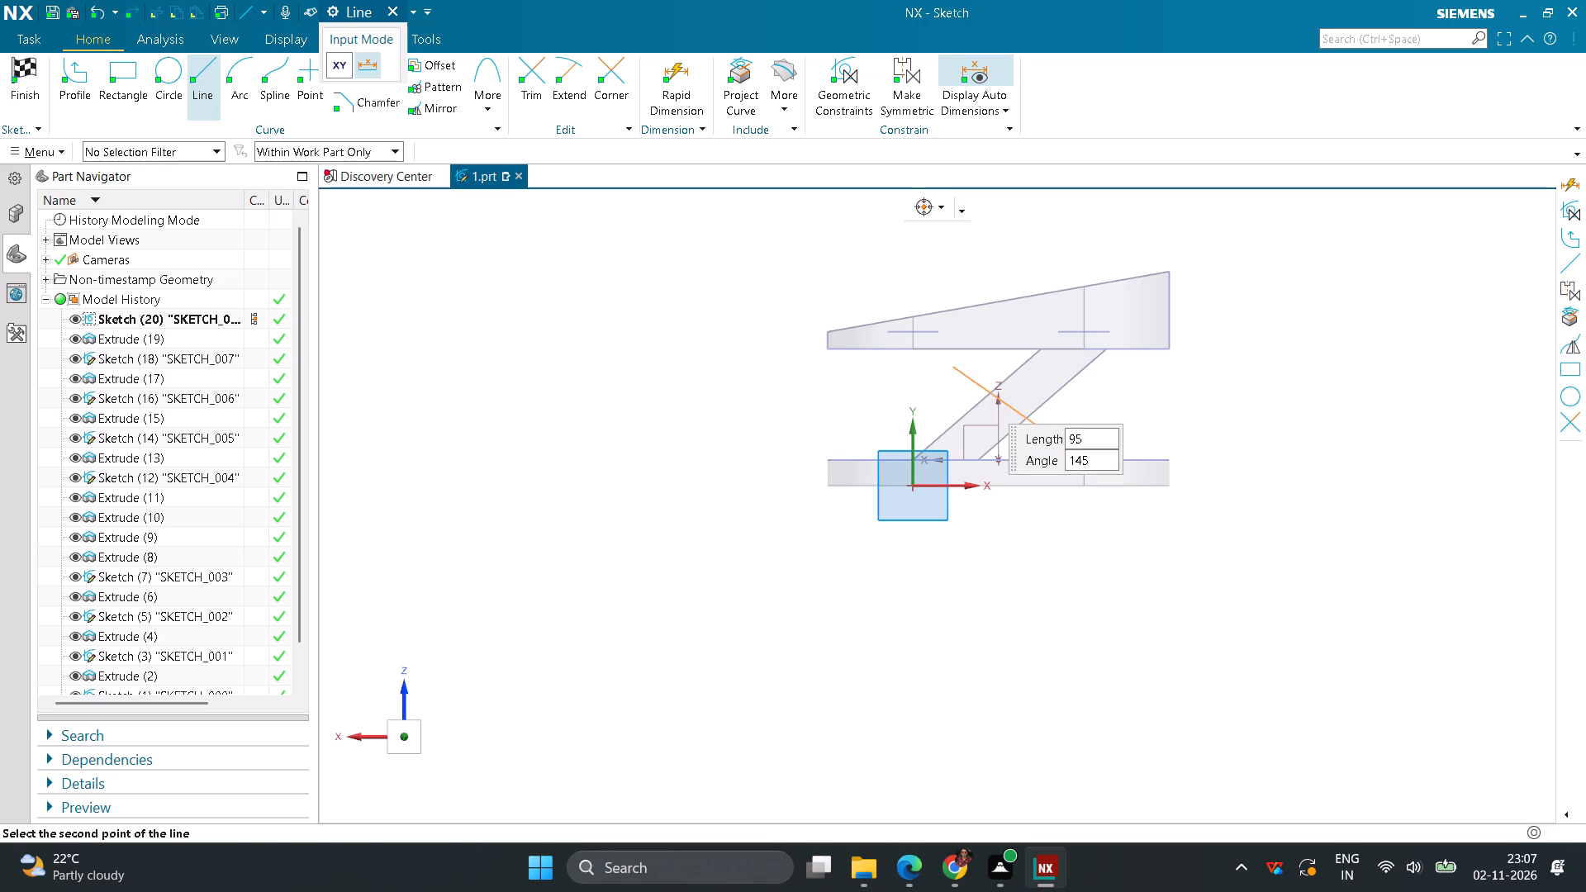
left_click(939, 349)
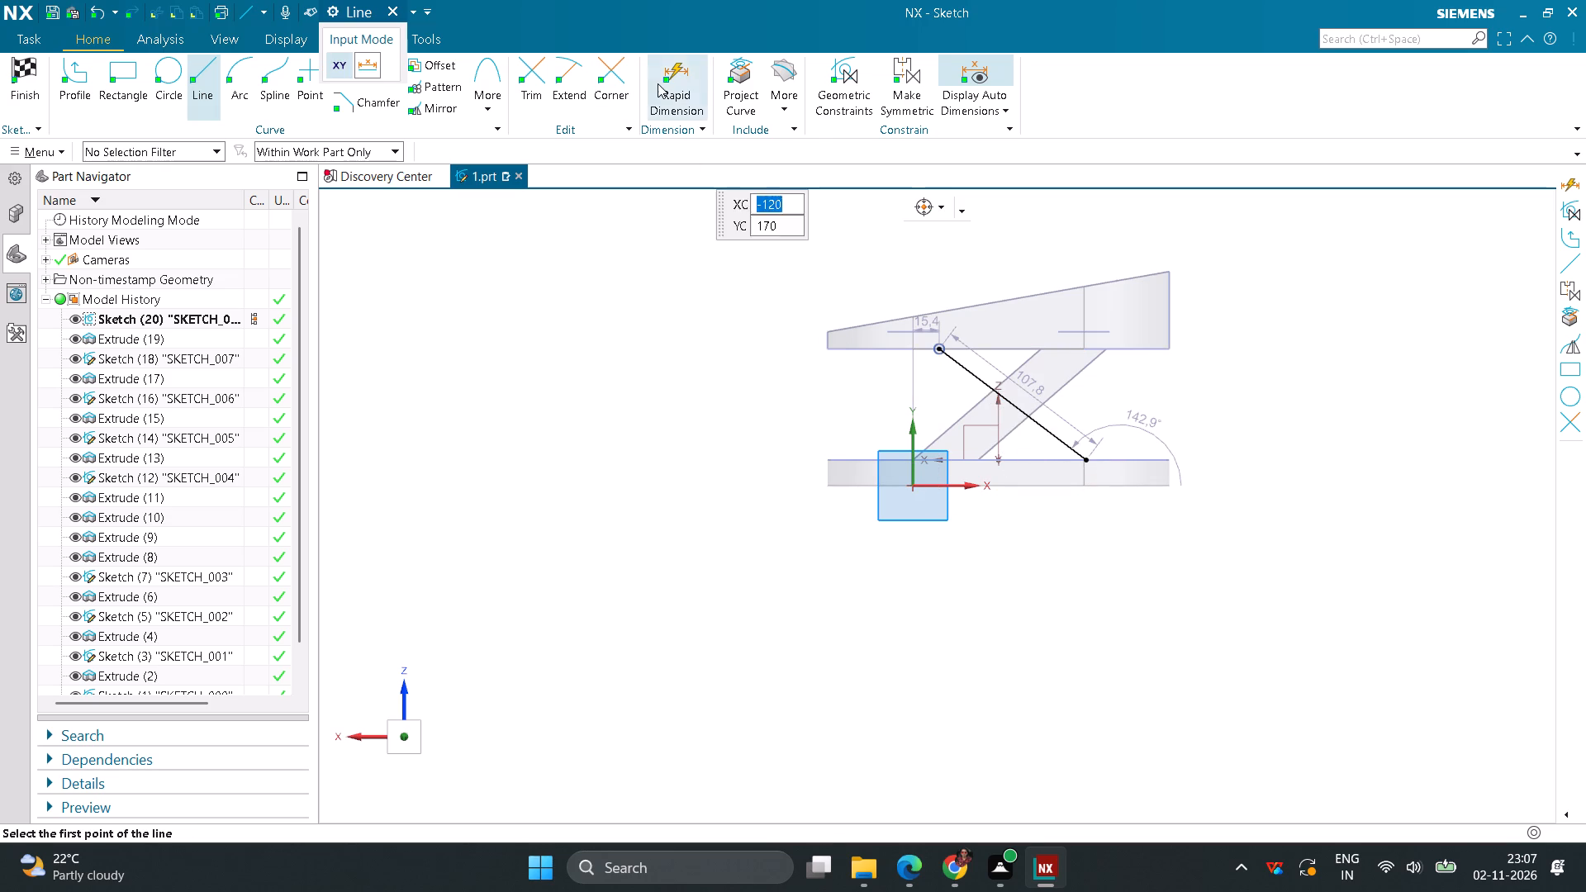
Dimension the new slanted line's lower endpoint 50 mm horizontally from the Z axis.
left_click(658, 83)
scroll(1010, 510, "up", 3)
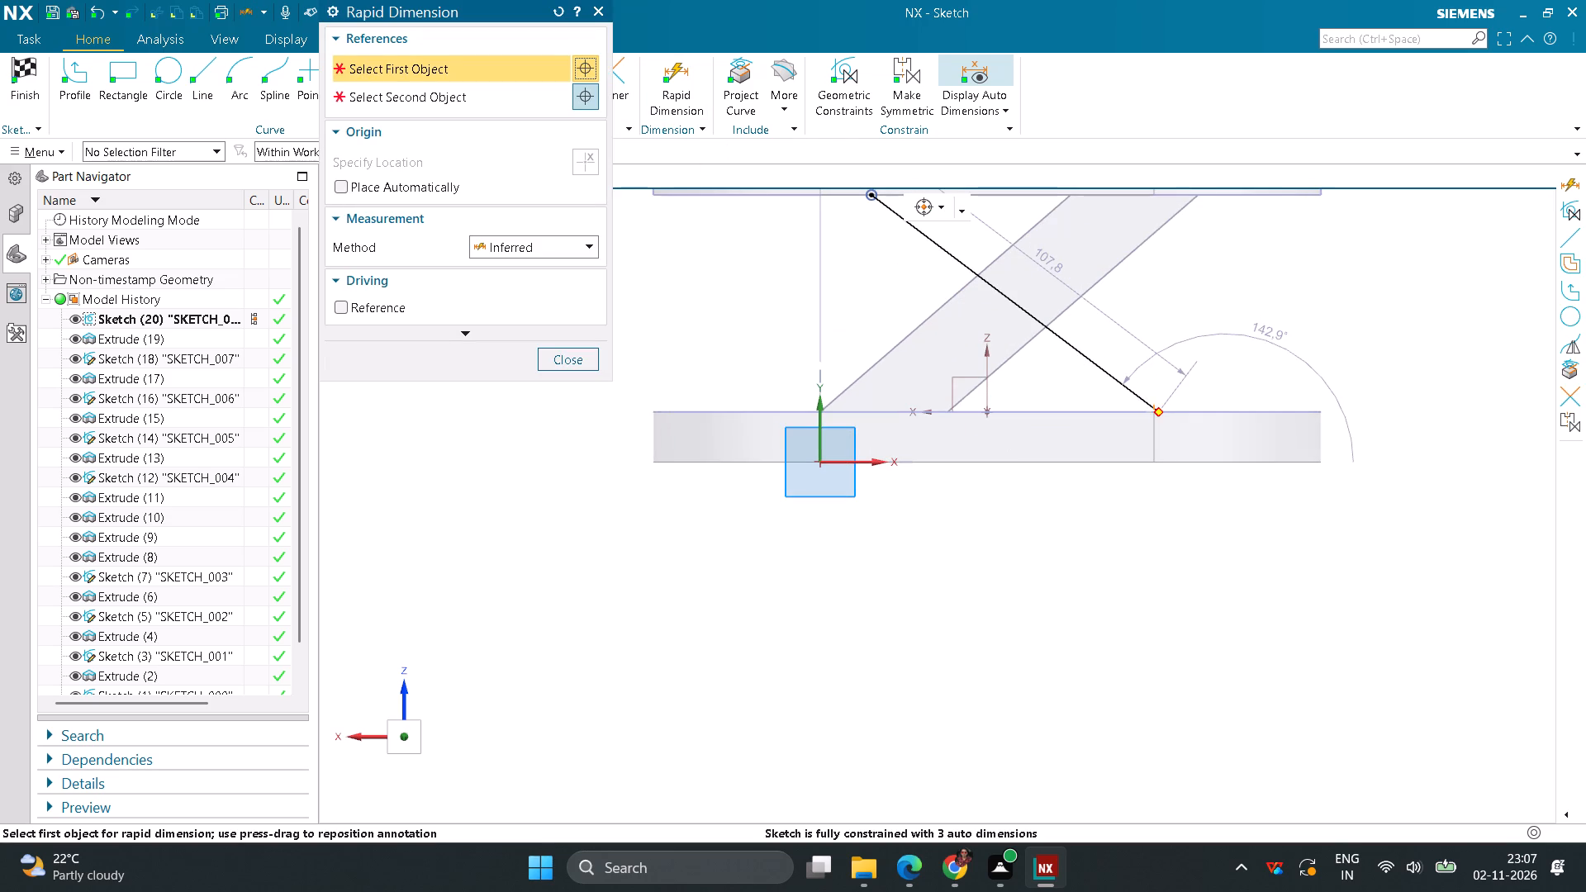
left_click(1161, 418)
left_click(990, 381)
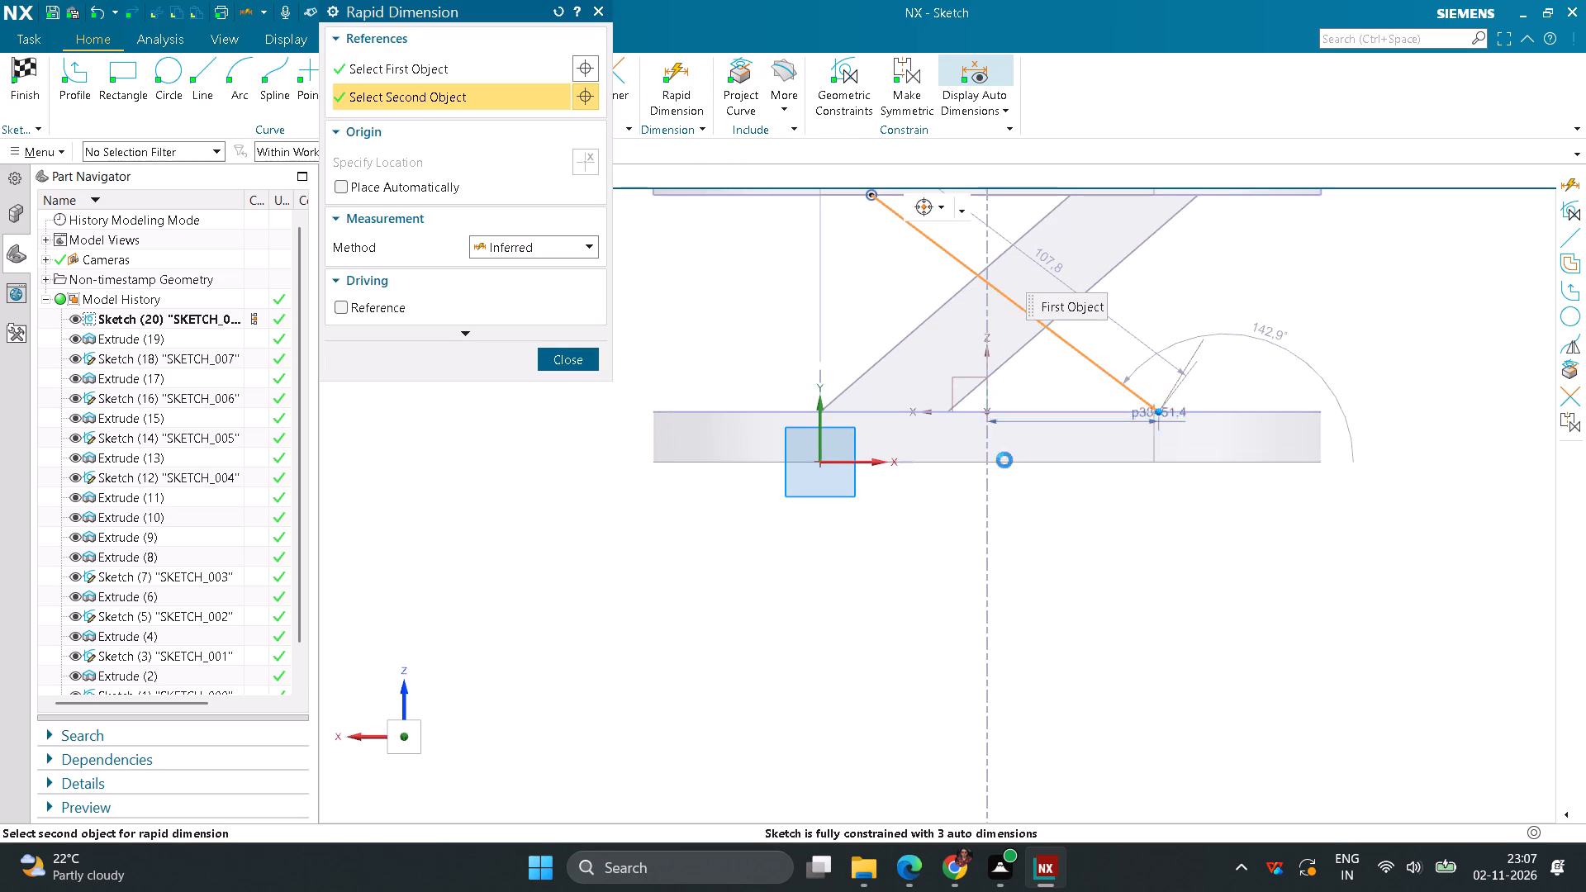
left_click(1068, 565)
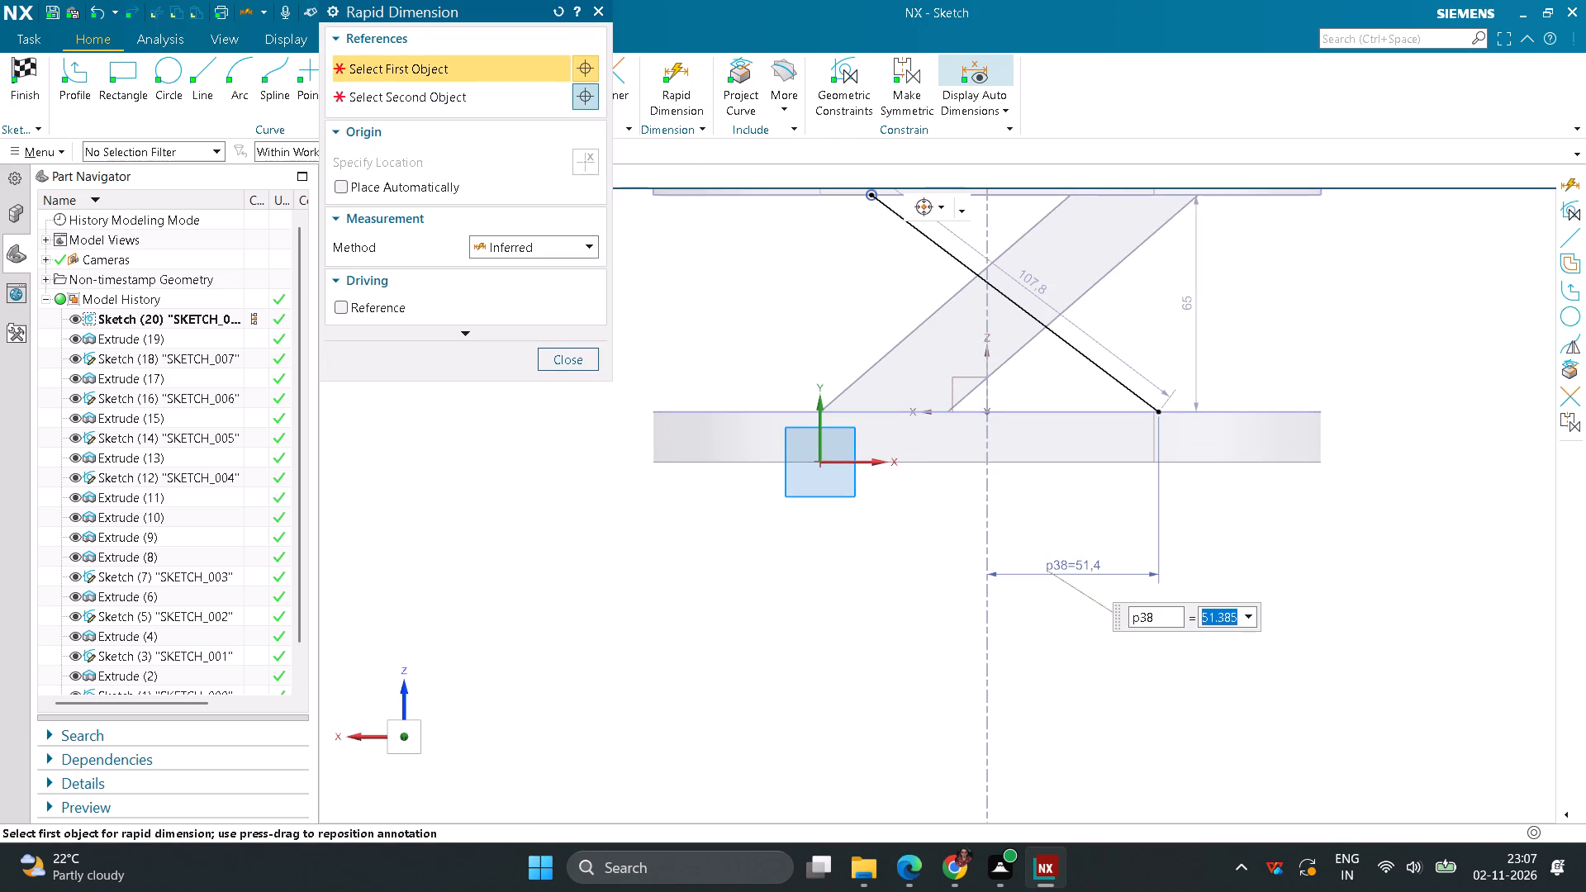
type("50")
key("Return")
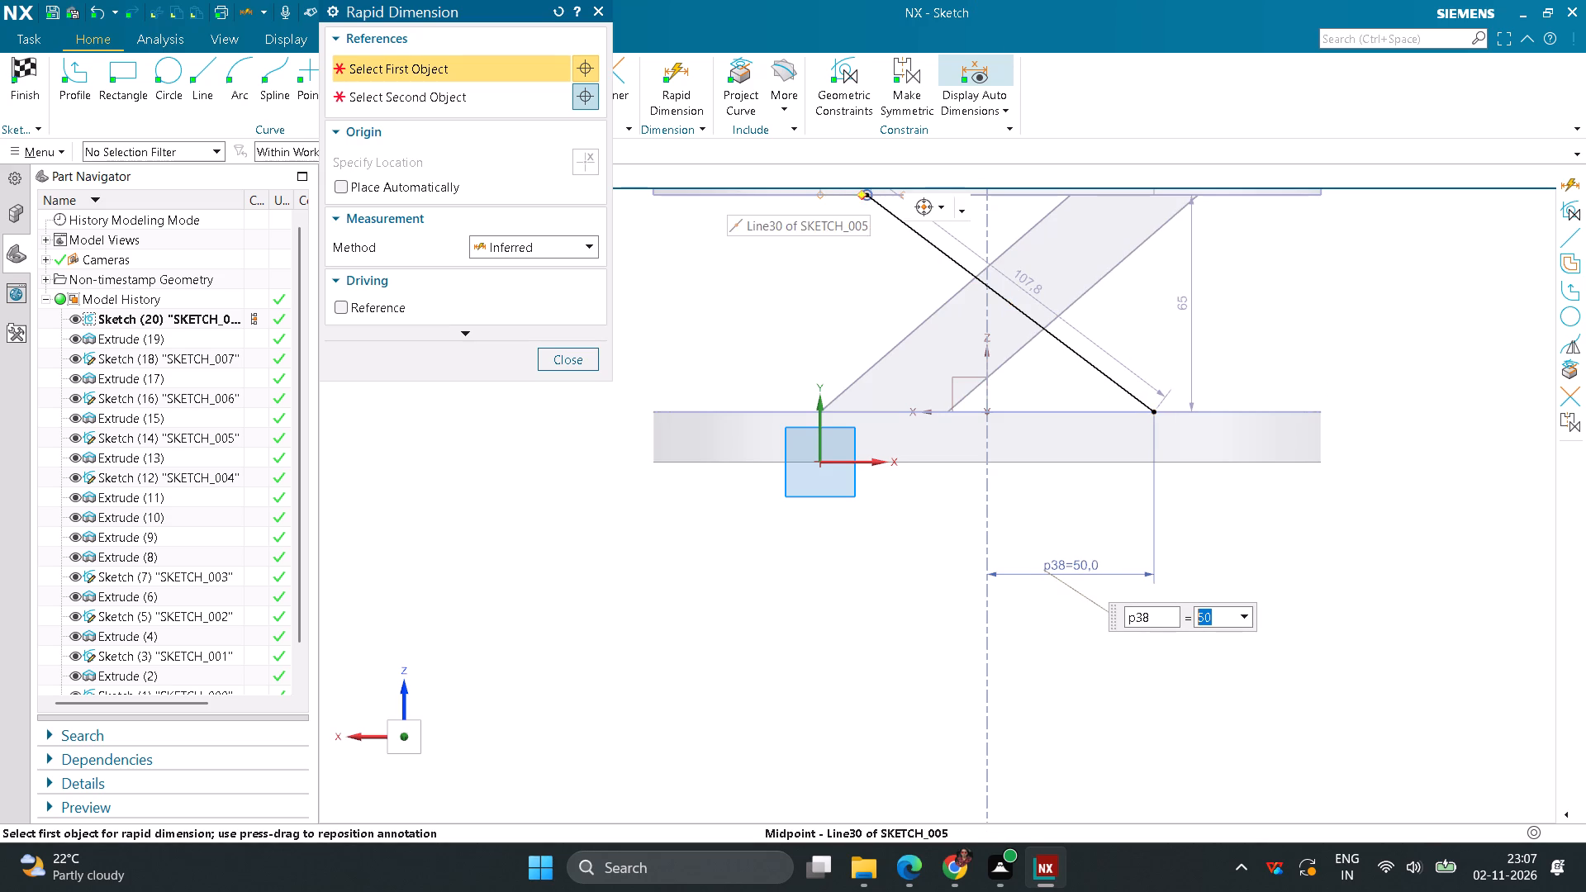
Dimension the slanted line's upper endpoint 50 mm horizontally from the Z axis.
middle_click_drag(892, 257, 885, 290)
left_click(396, 735)
middle_click_drag(695, 562, 688, 751)
scroll(695, 562, "up", 1)
right_click_drag(695, 562, 688, 751)
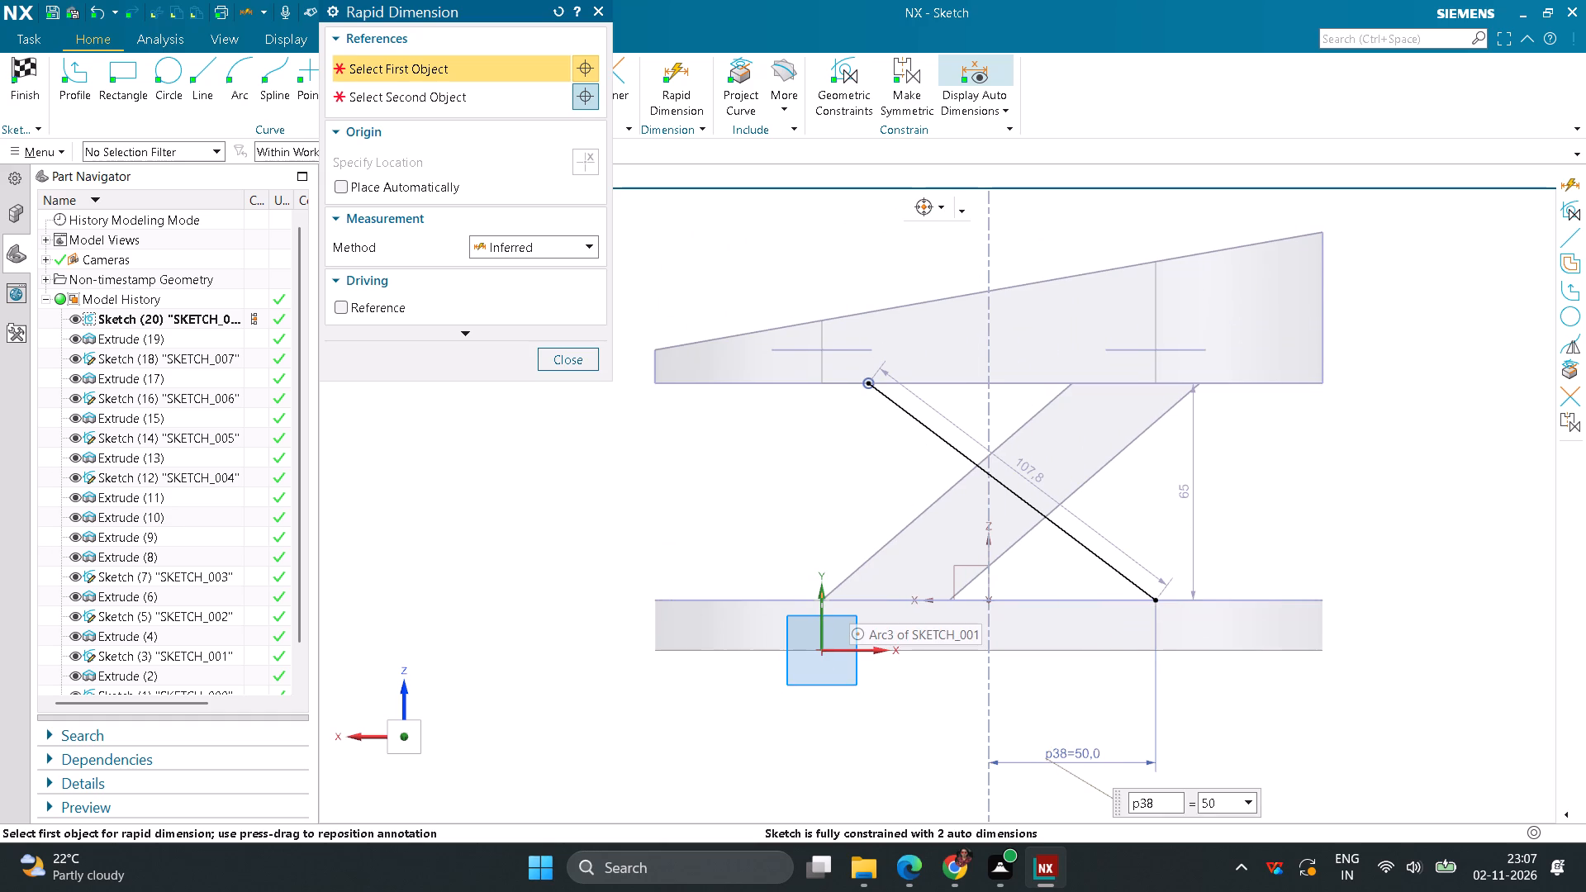
left_click(873, 387)
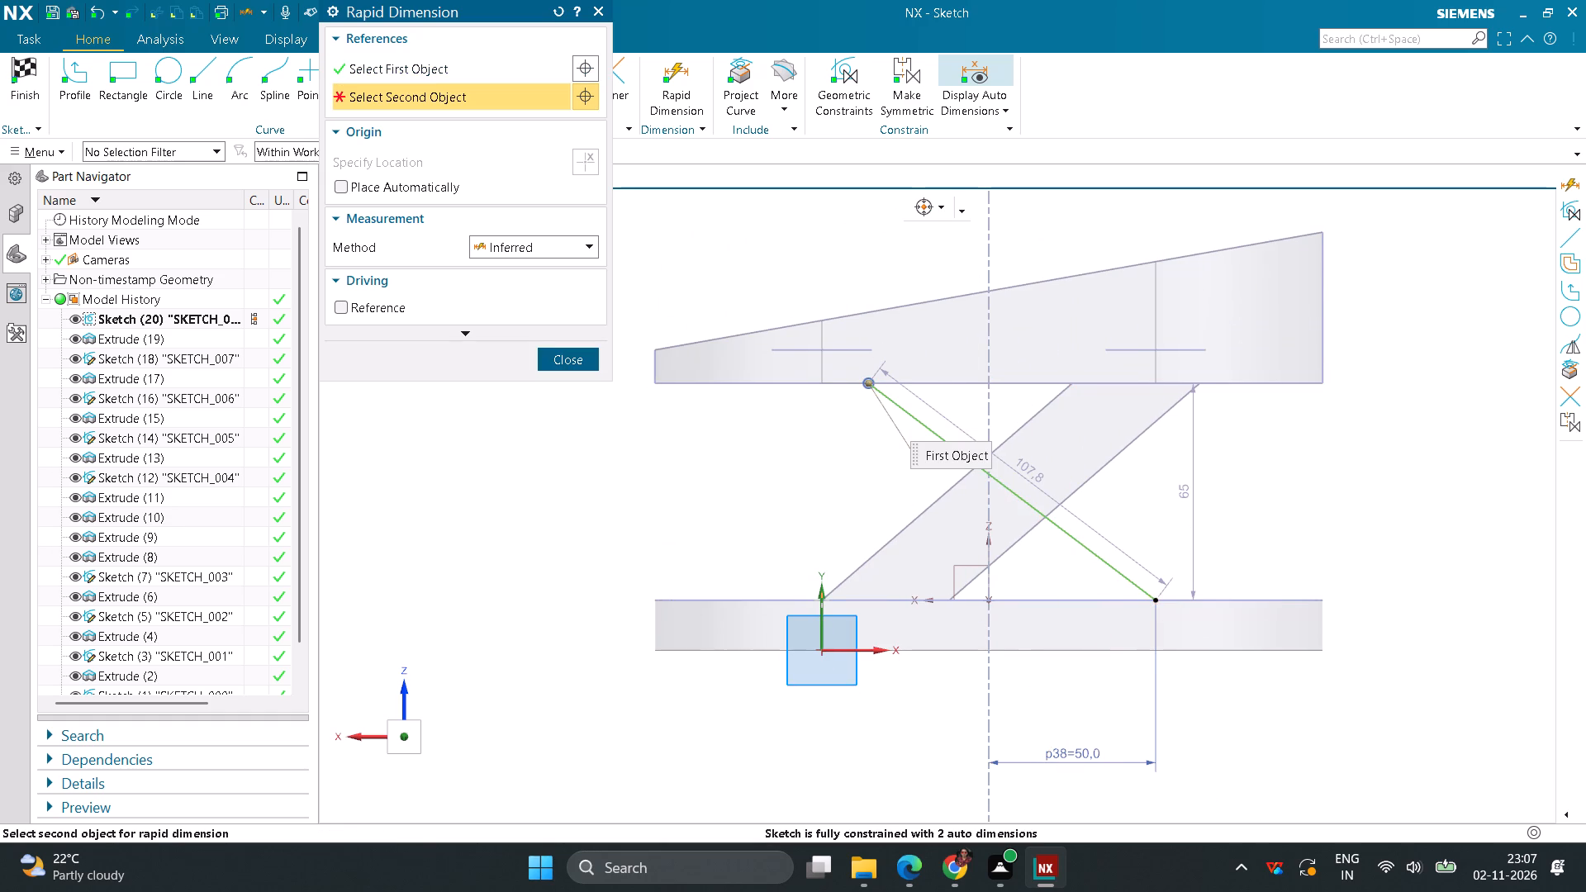
left_click(992, 580)
left_click(962, 741)
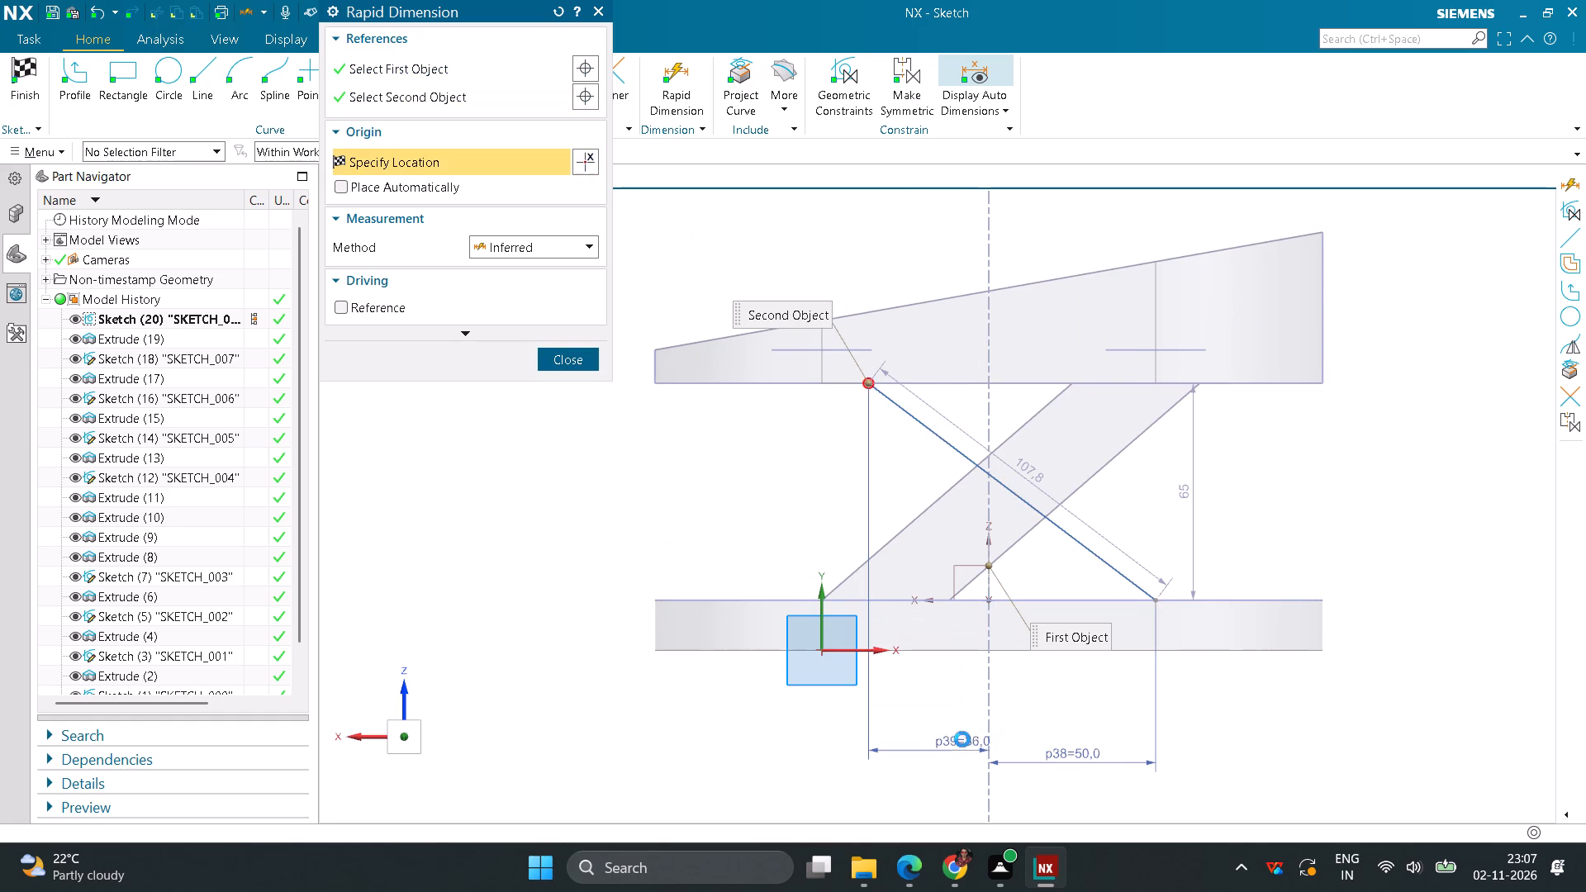
type("25")
key("Return")
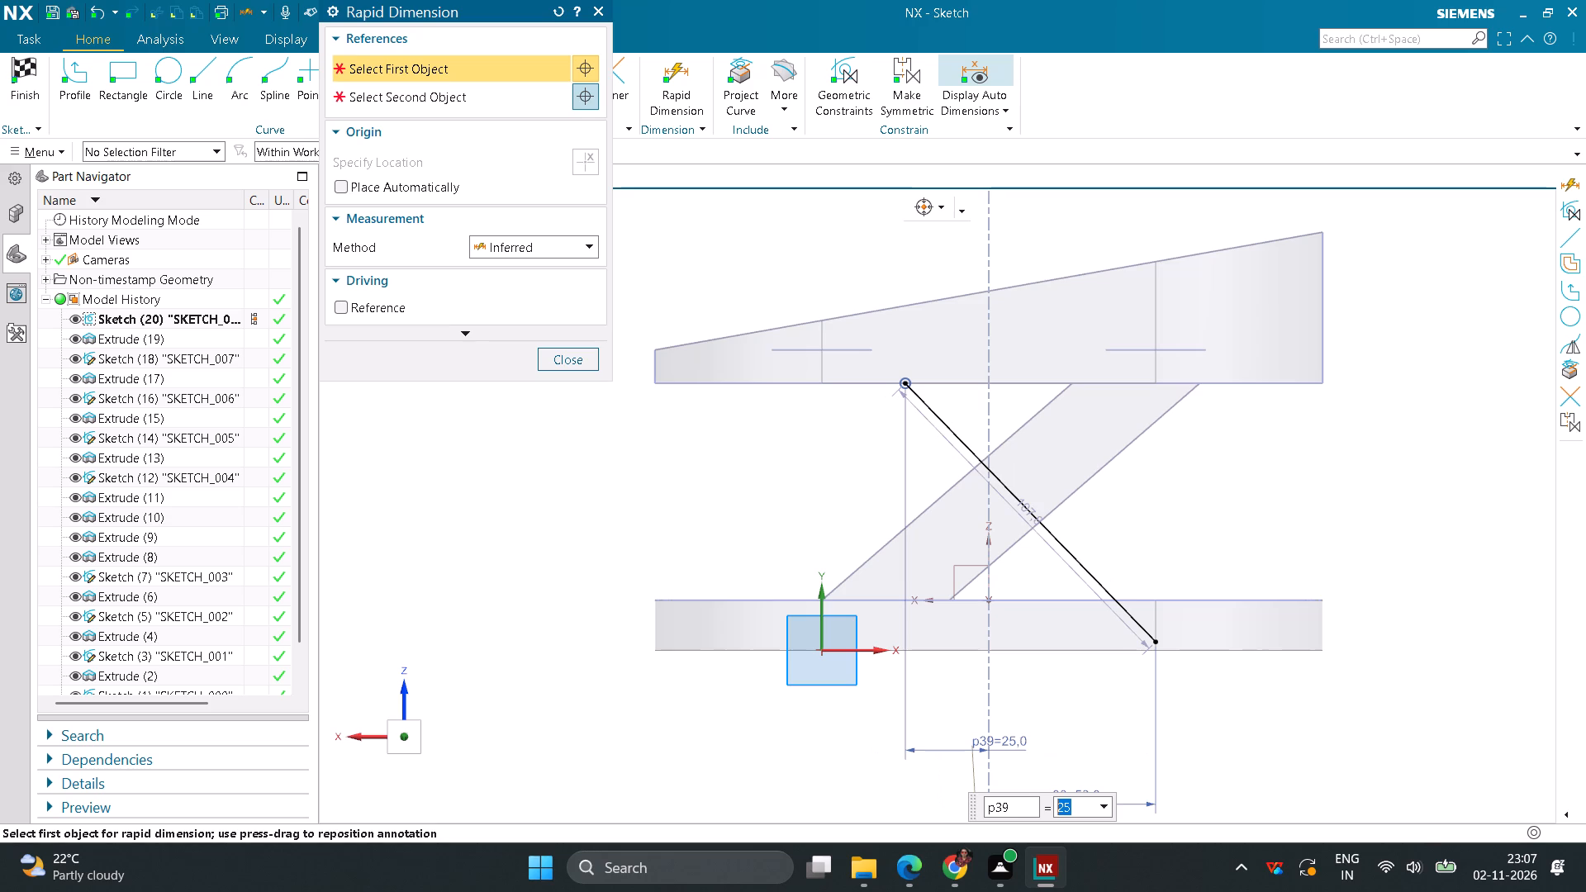
type("50")
key("Return")
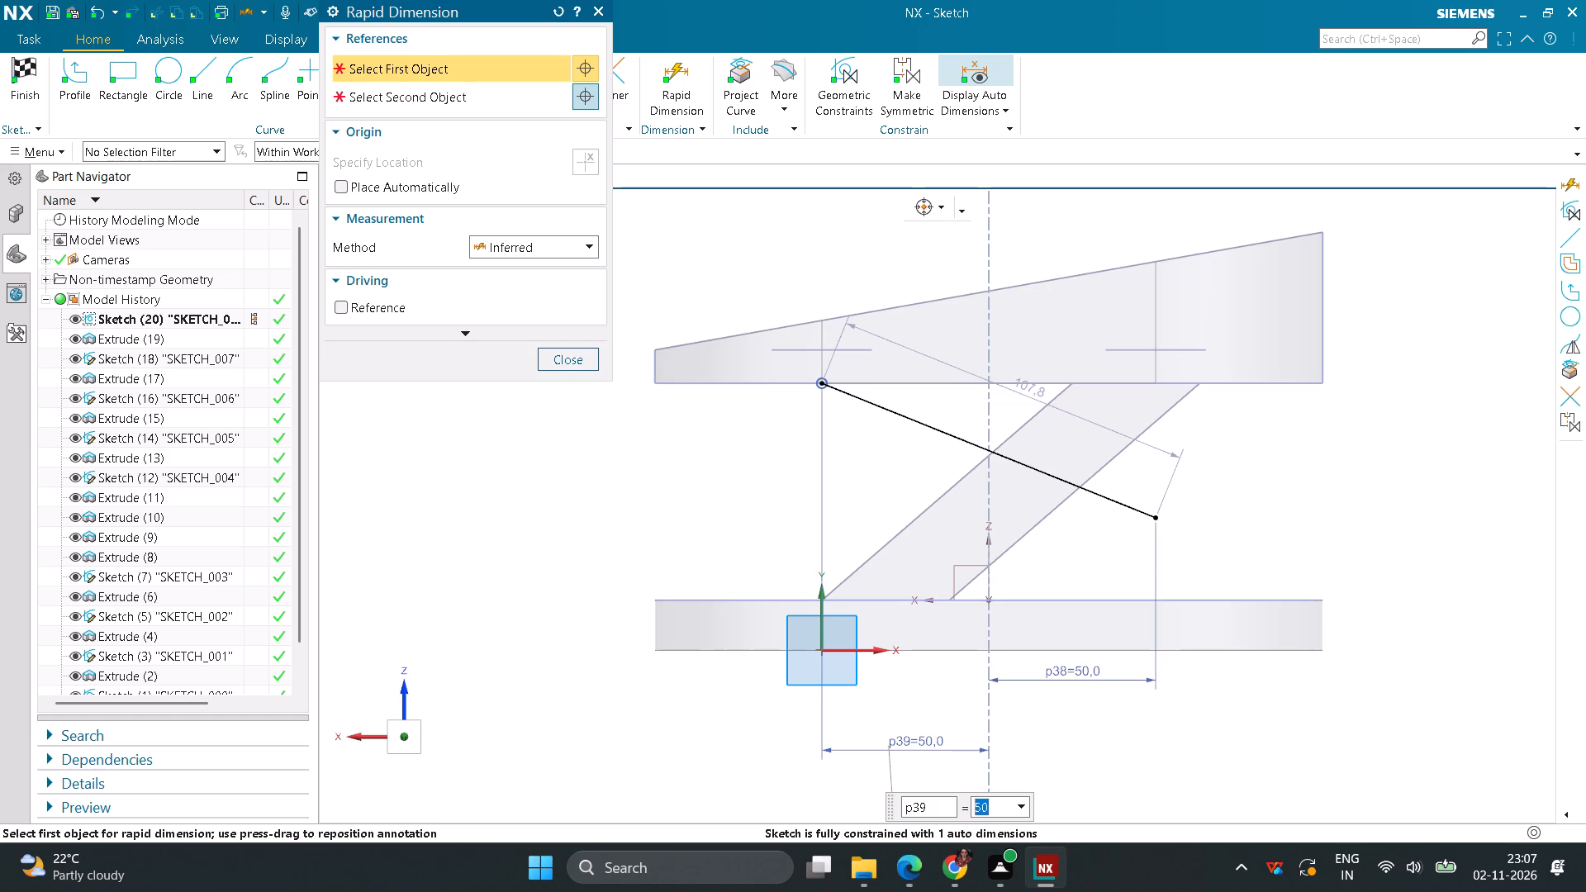
left_click(561, 357)
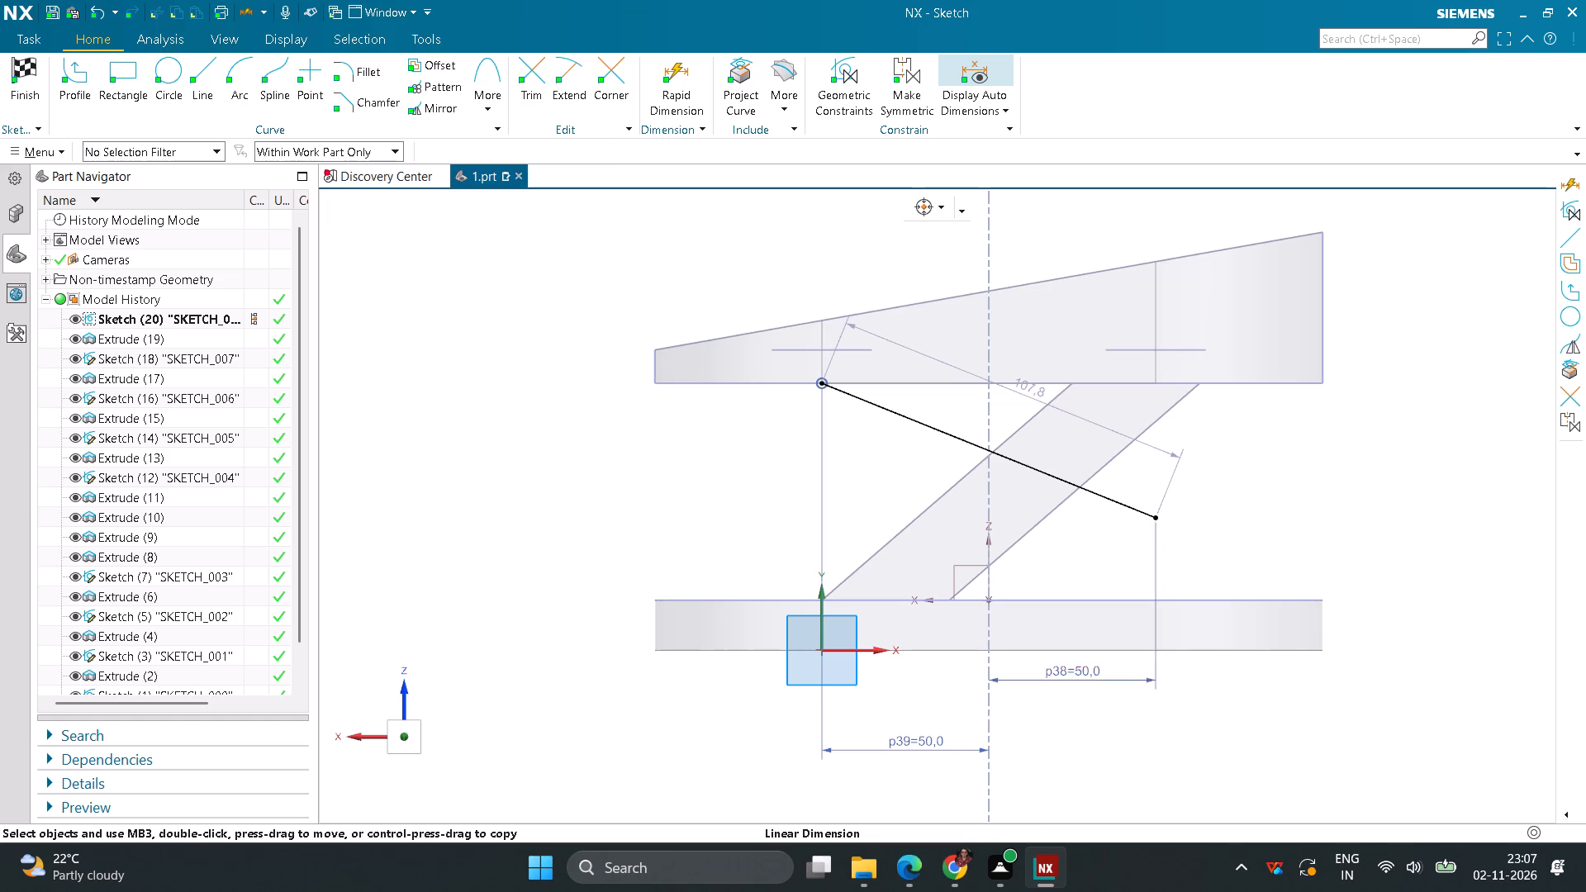
Set the horizontal dimension between the slanted line's lower endpoint and the Z axis to 25 mm.
double_click(1088, 668)
type("25")
key("Return")
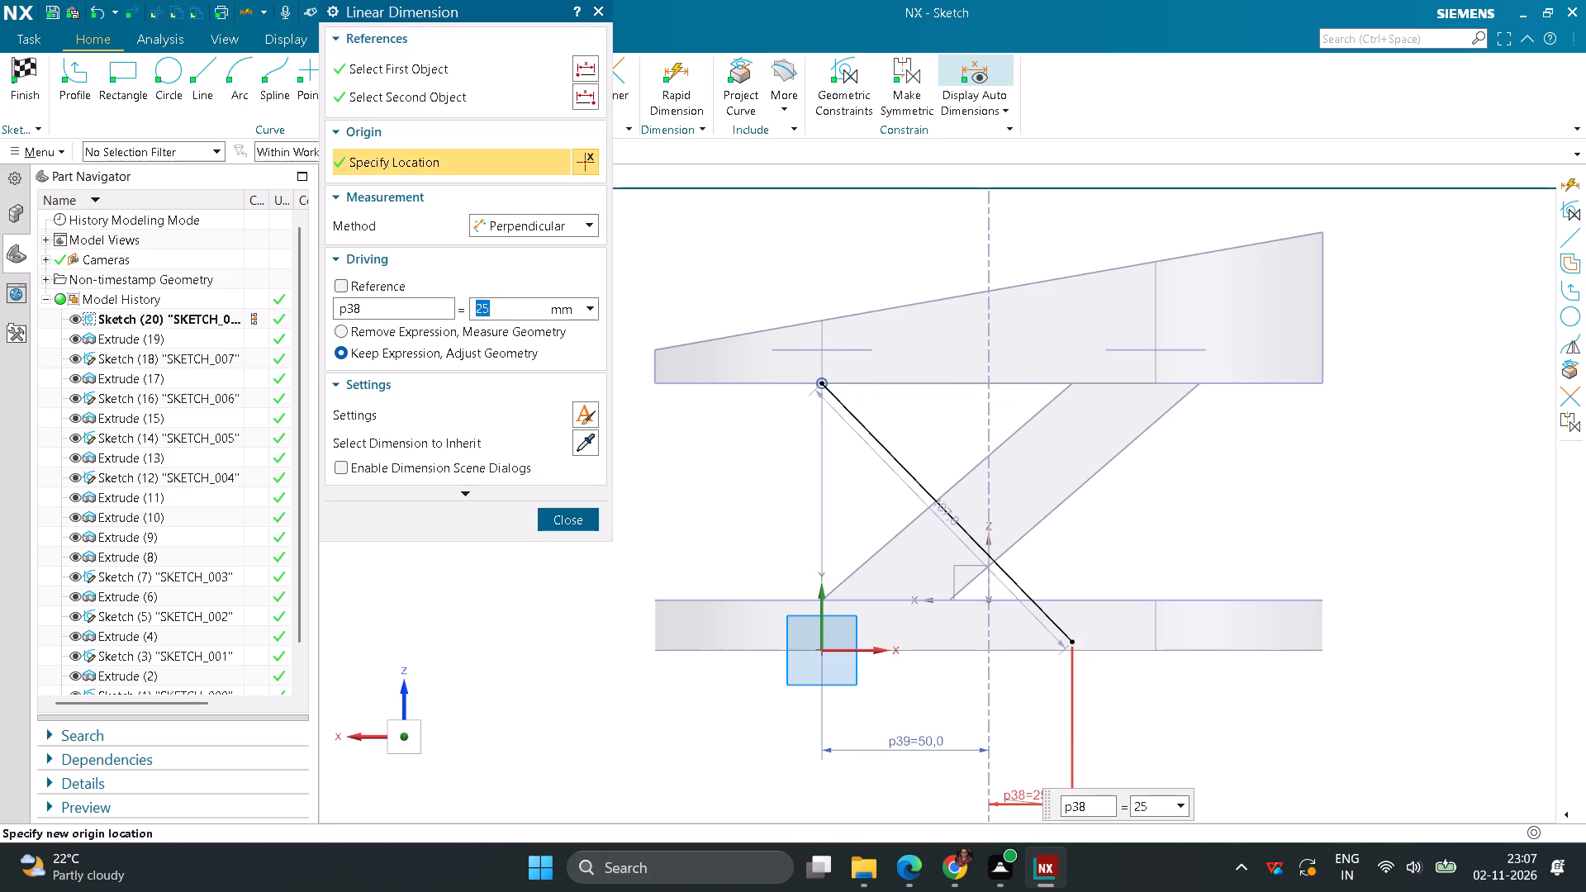
Constrain the slanted line's lower endpoint to lie on the base plate's top edge with a Point on Curve constraint.
left_click(849, 88)
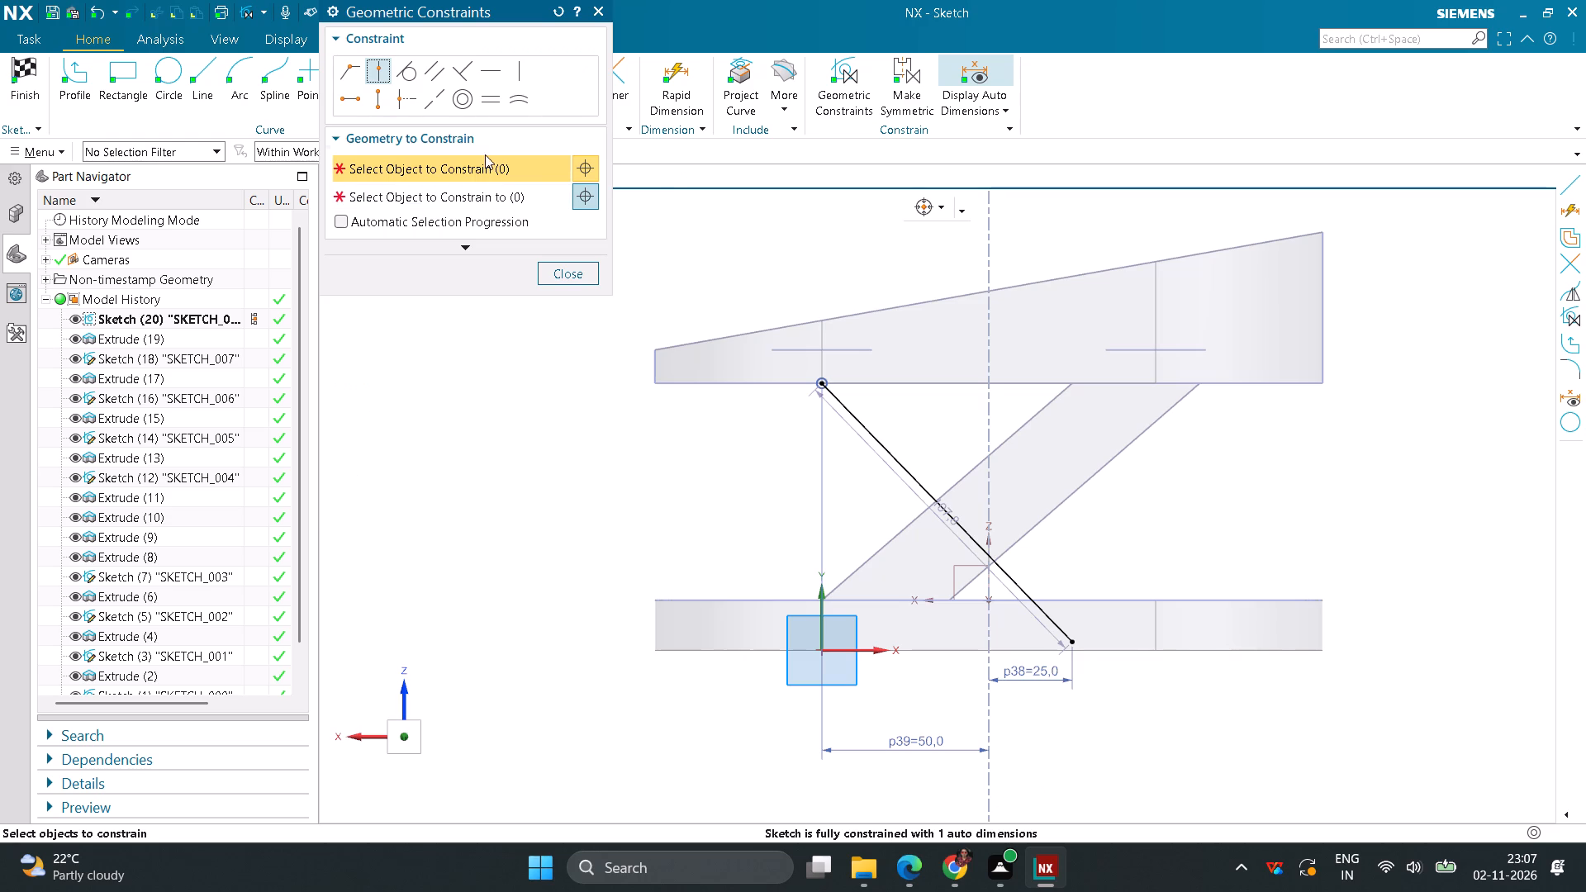
left_click(1072, 643)
left_click(467, 196)
left_click(1091, 602)
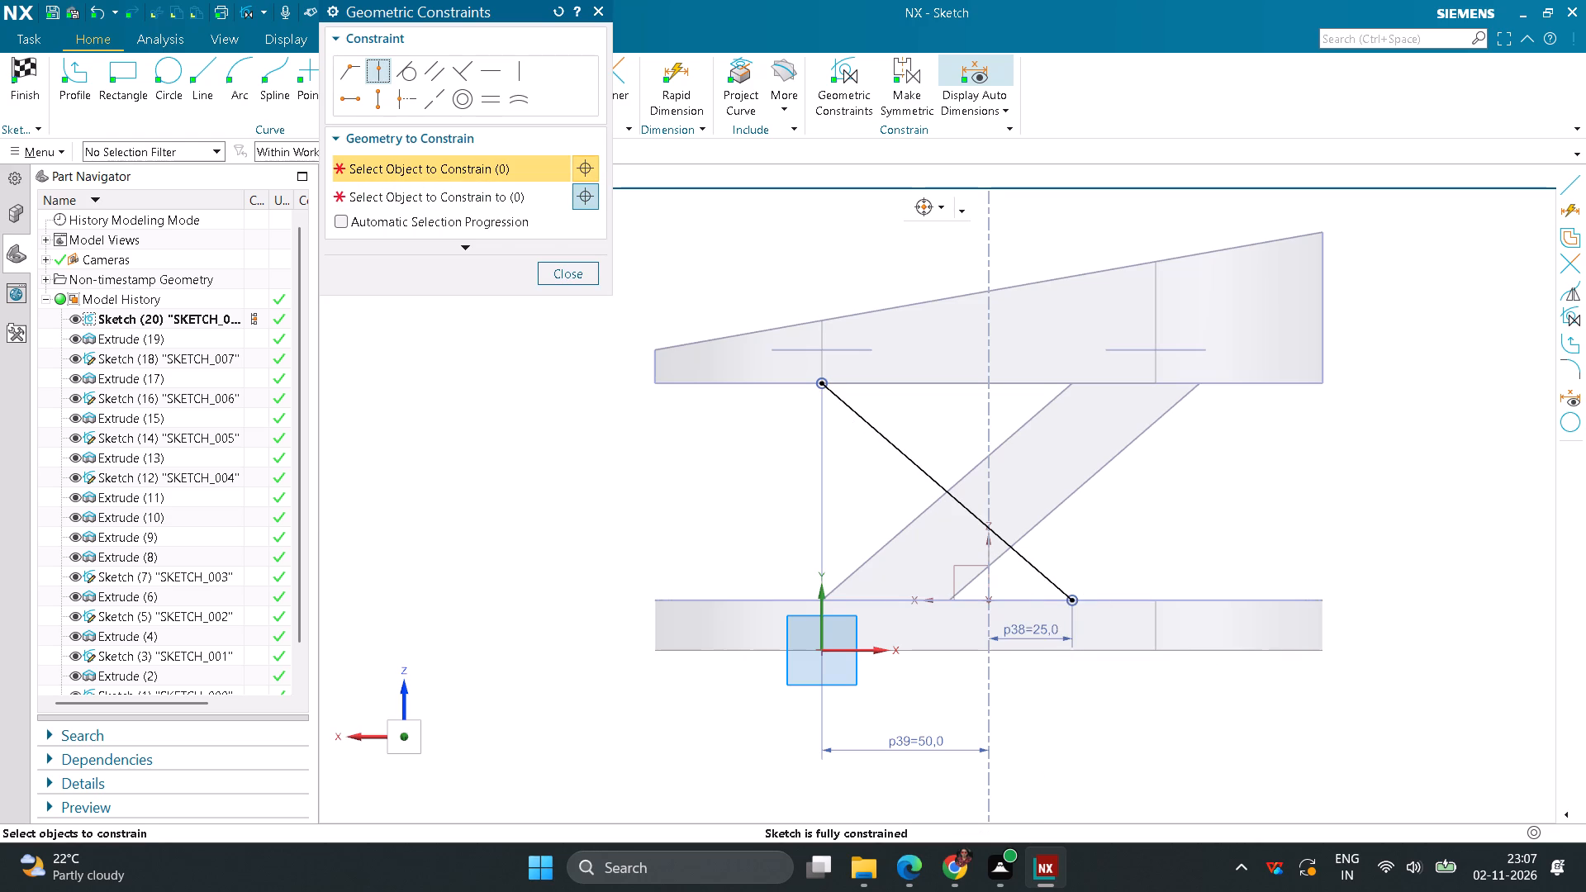
left_click(553, 272)
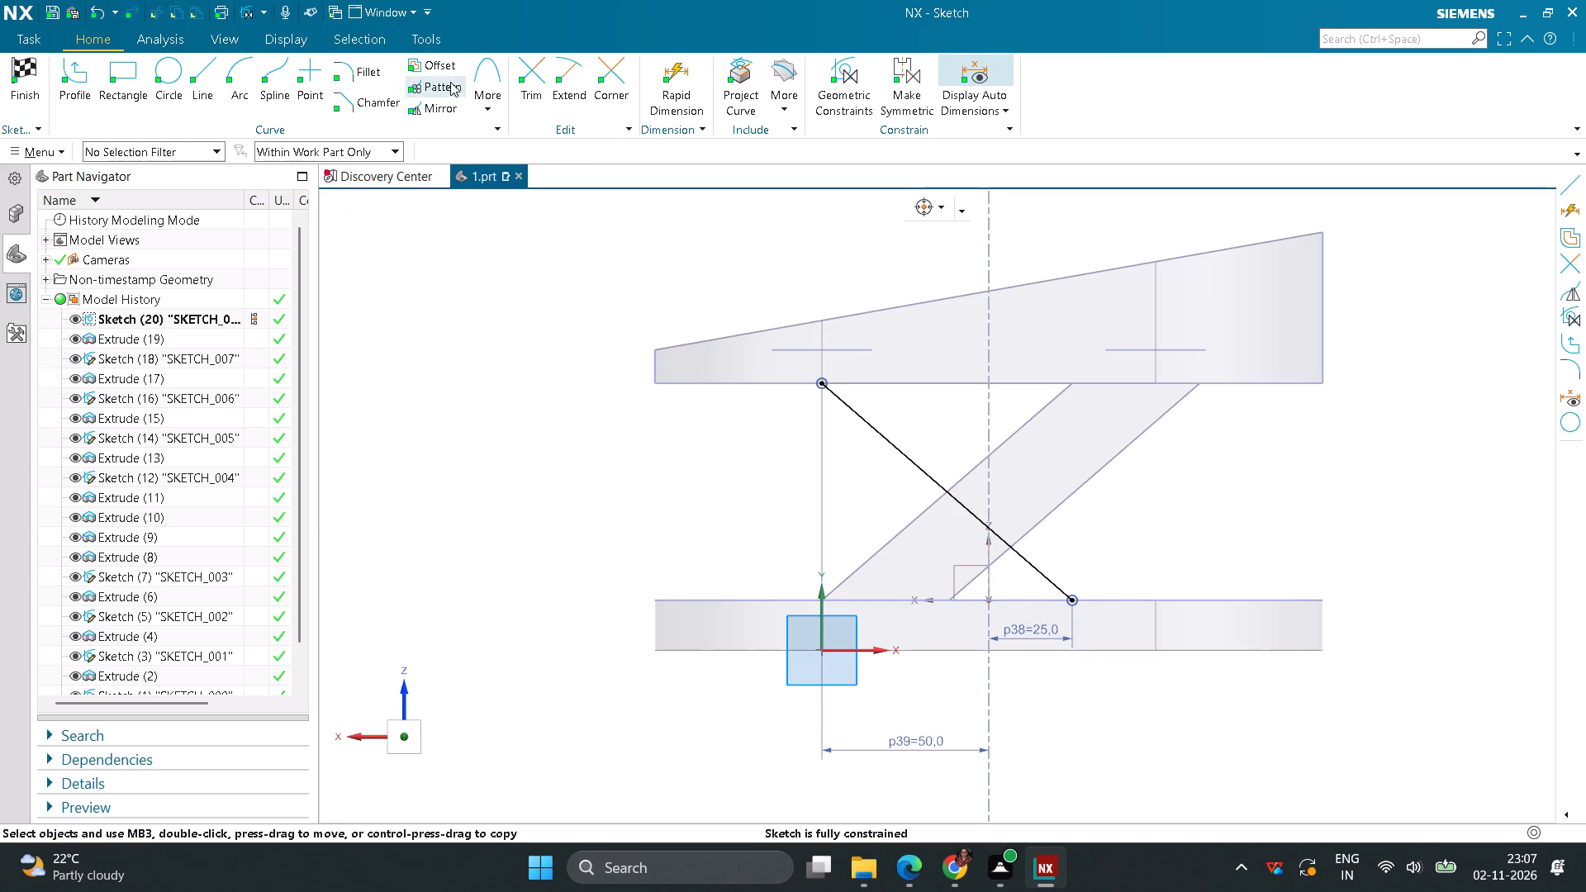
Offset the slanted line 25 mm toward its upper side as one dimensioned copy.
left_click(442, 71)
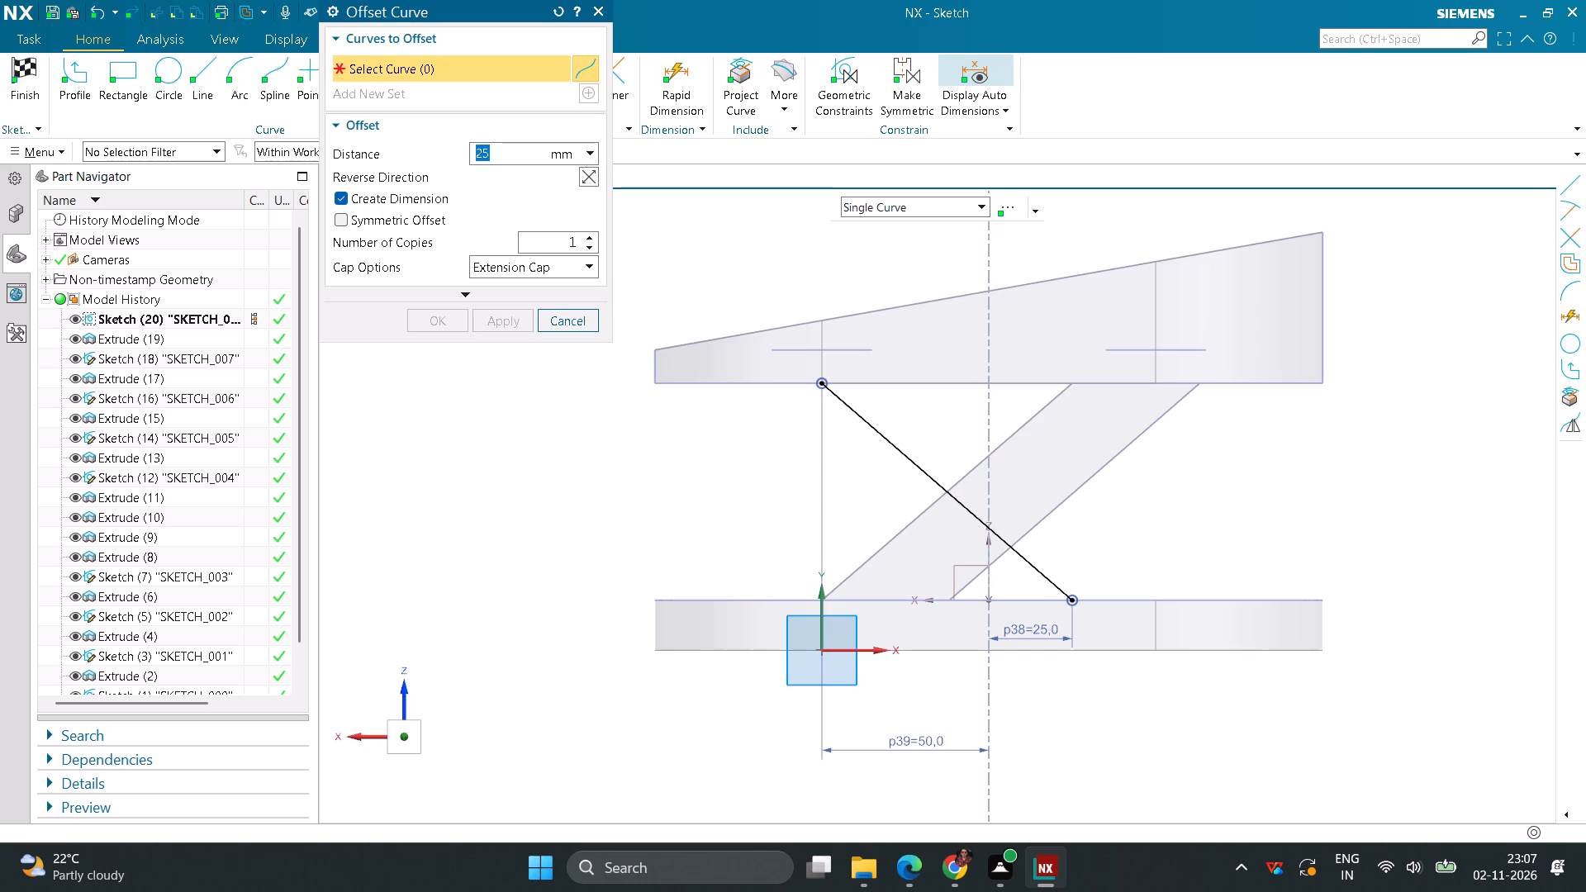
left_click(926, 474)
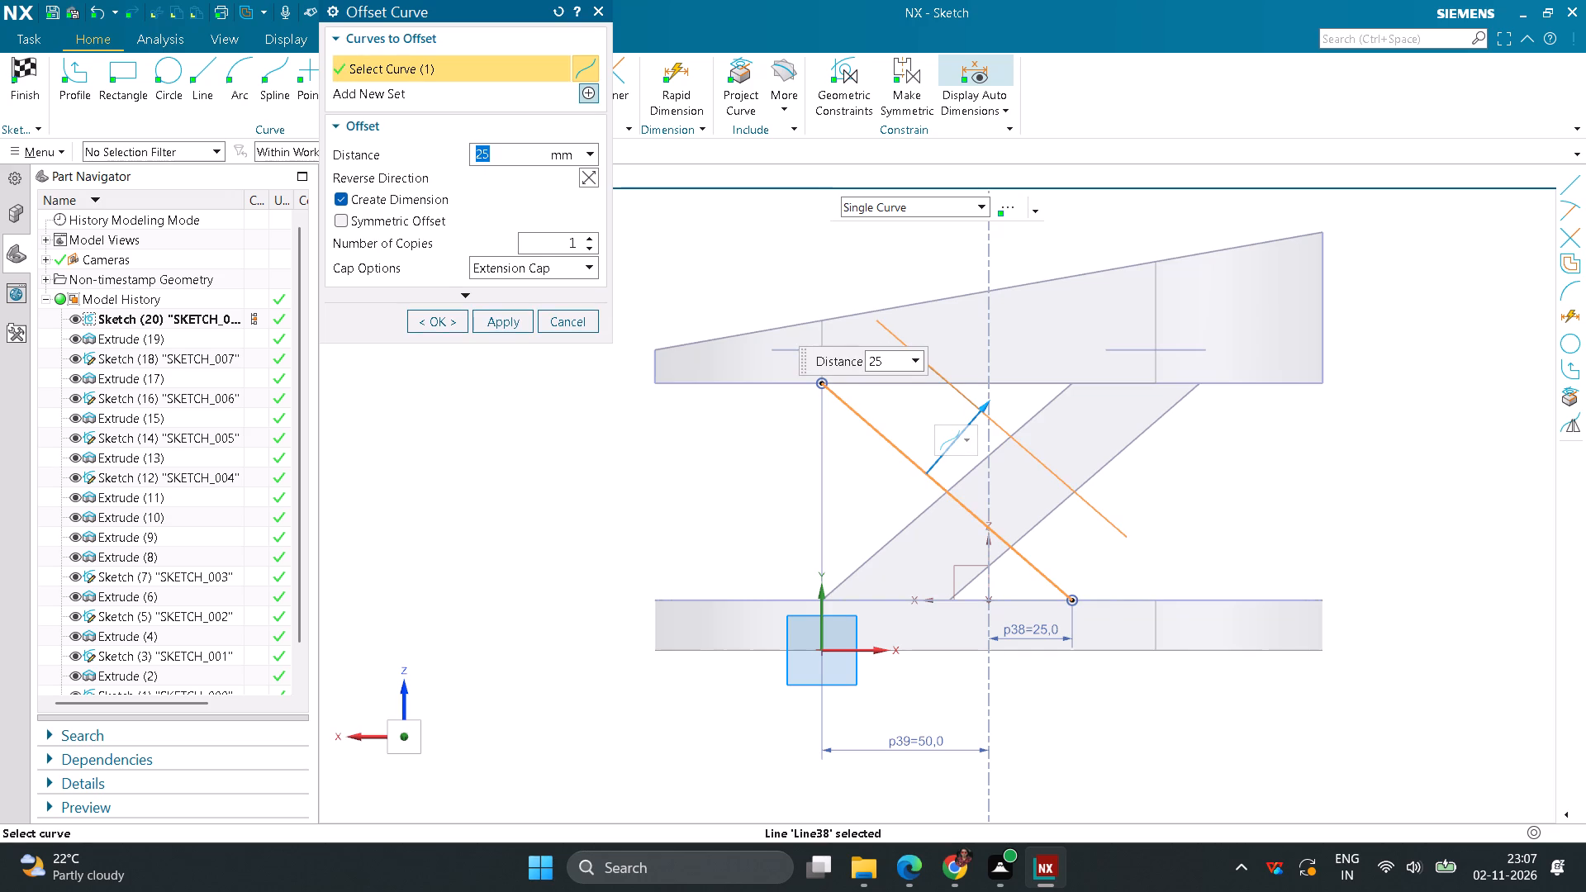
left_click(439, 329)
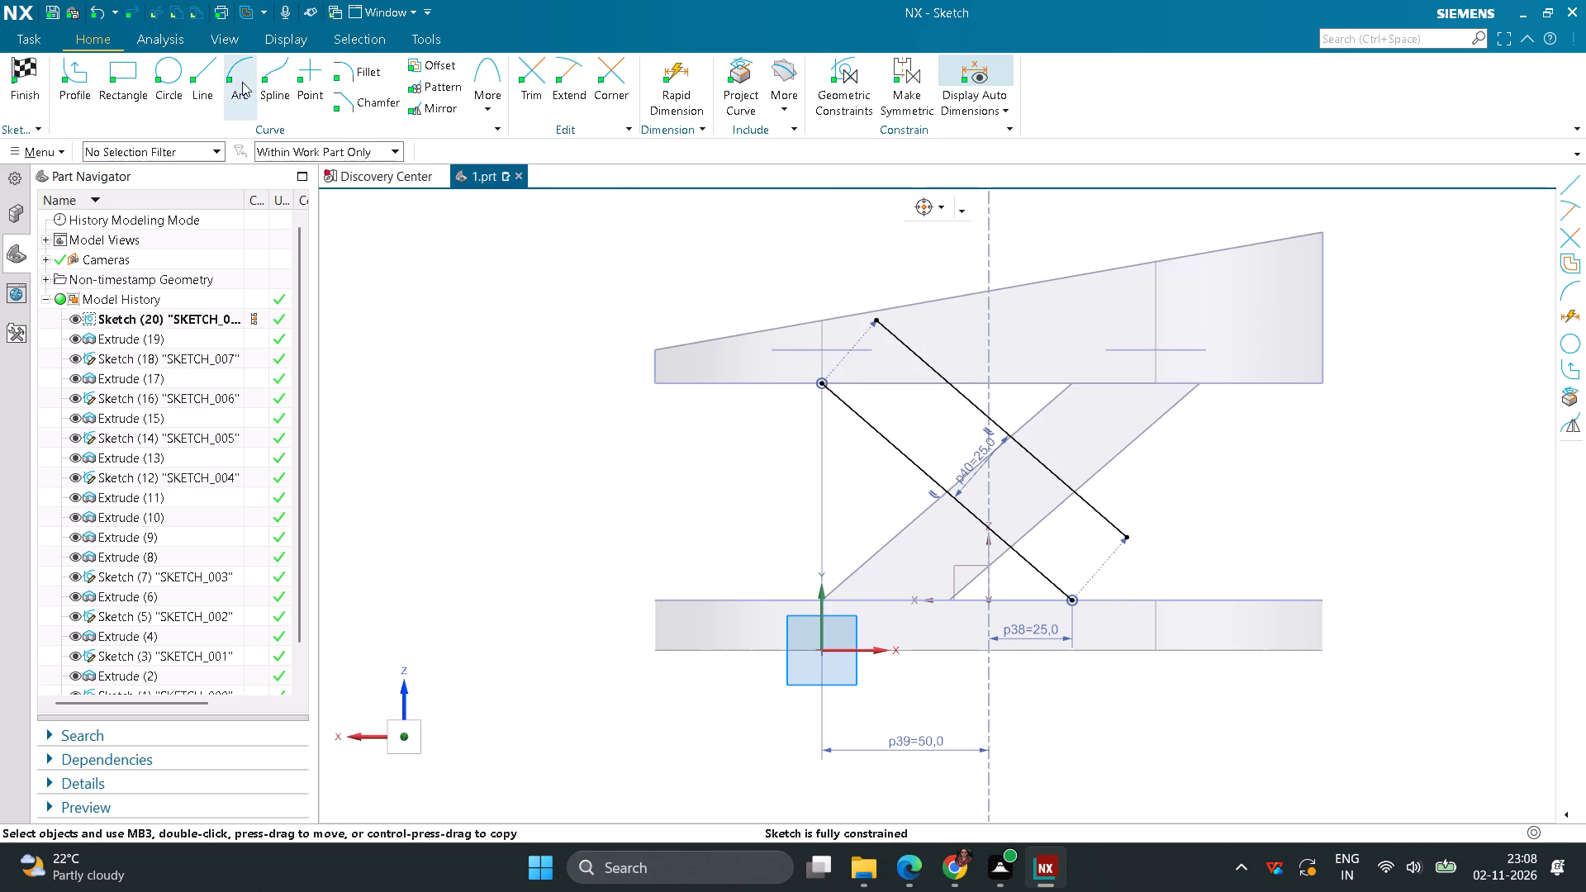
Draw horizontal lines from the original slanted line's ends: about 17.6 mm along the base plate's top edge and about 16 mm along the block's bottom edge.
left_click(208, 66)
left_click(1074, 599)
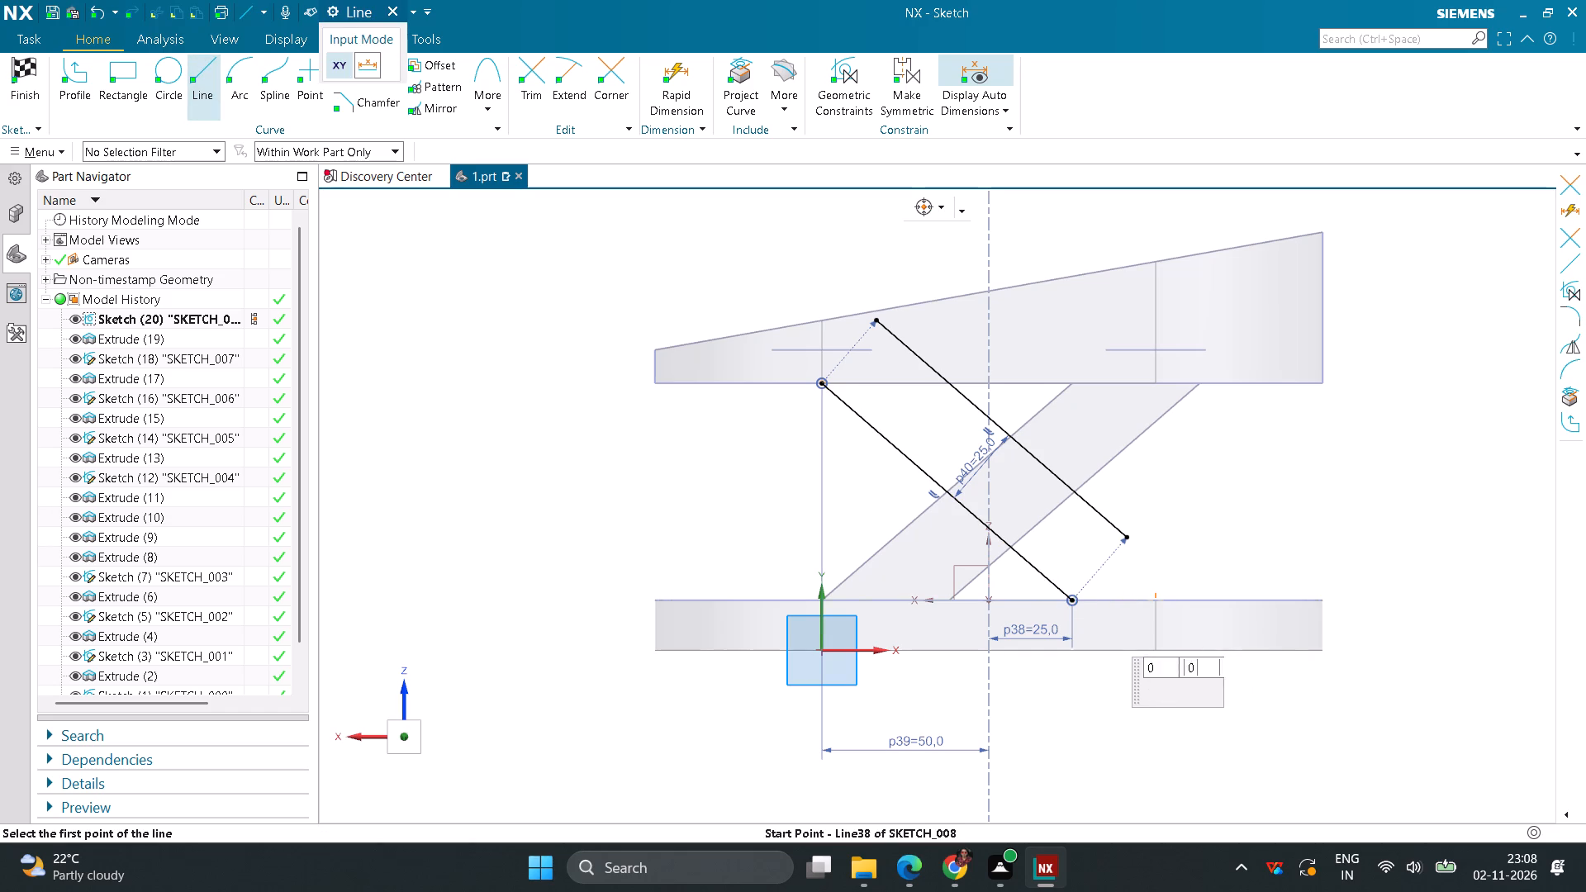
left_click(1131, 601)
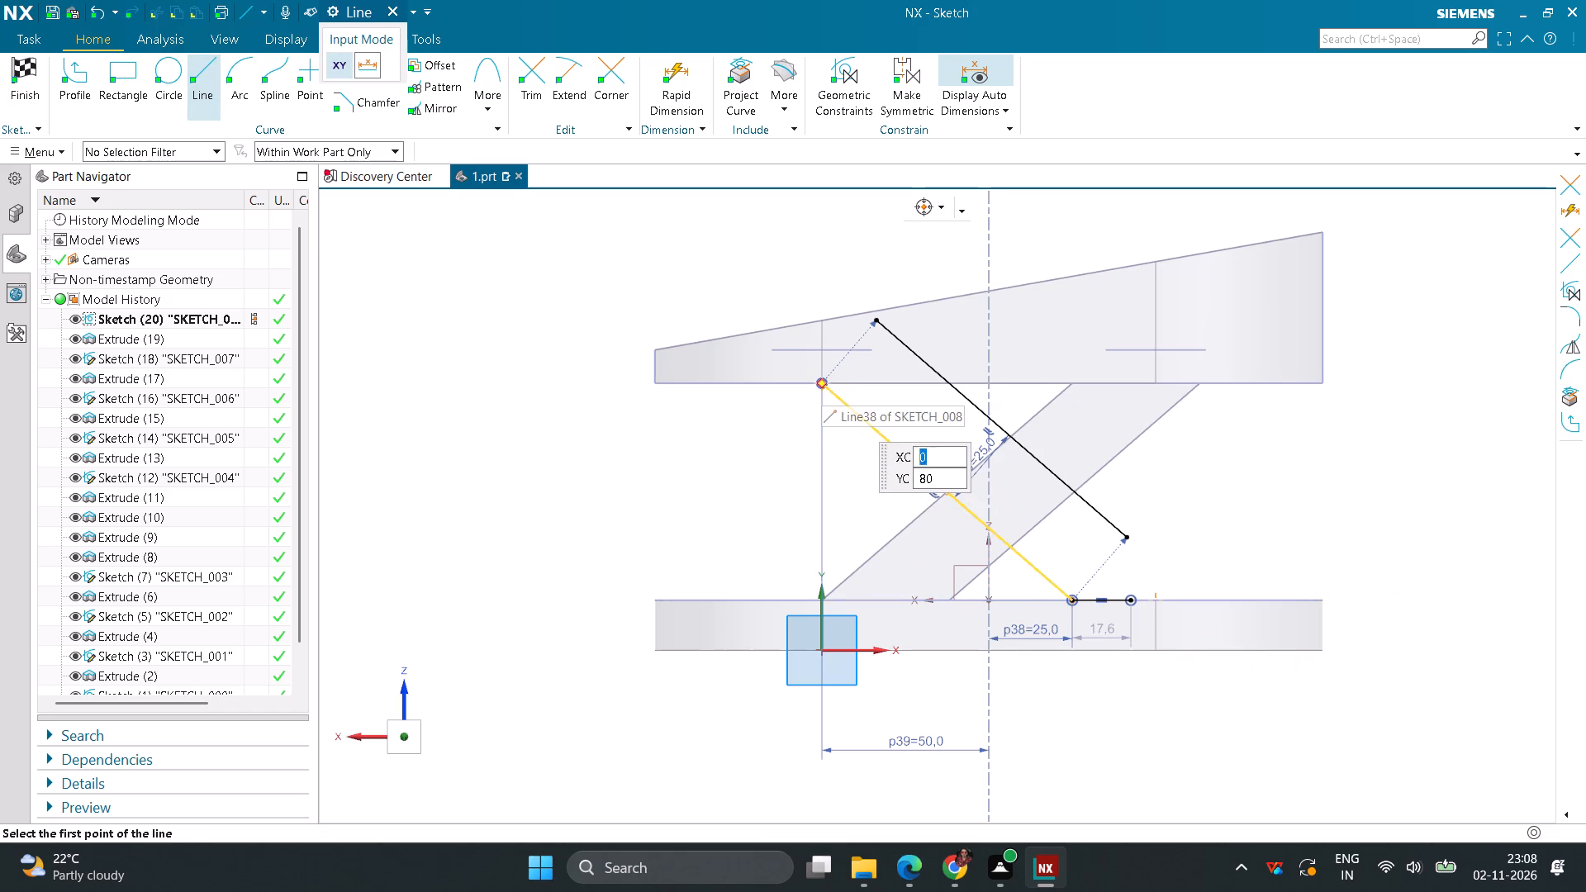
left_click(821, 384)
left_click(878, 394)
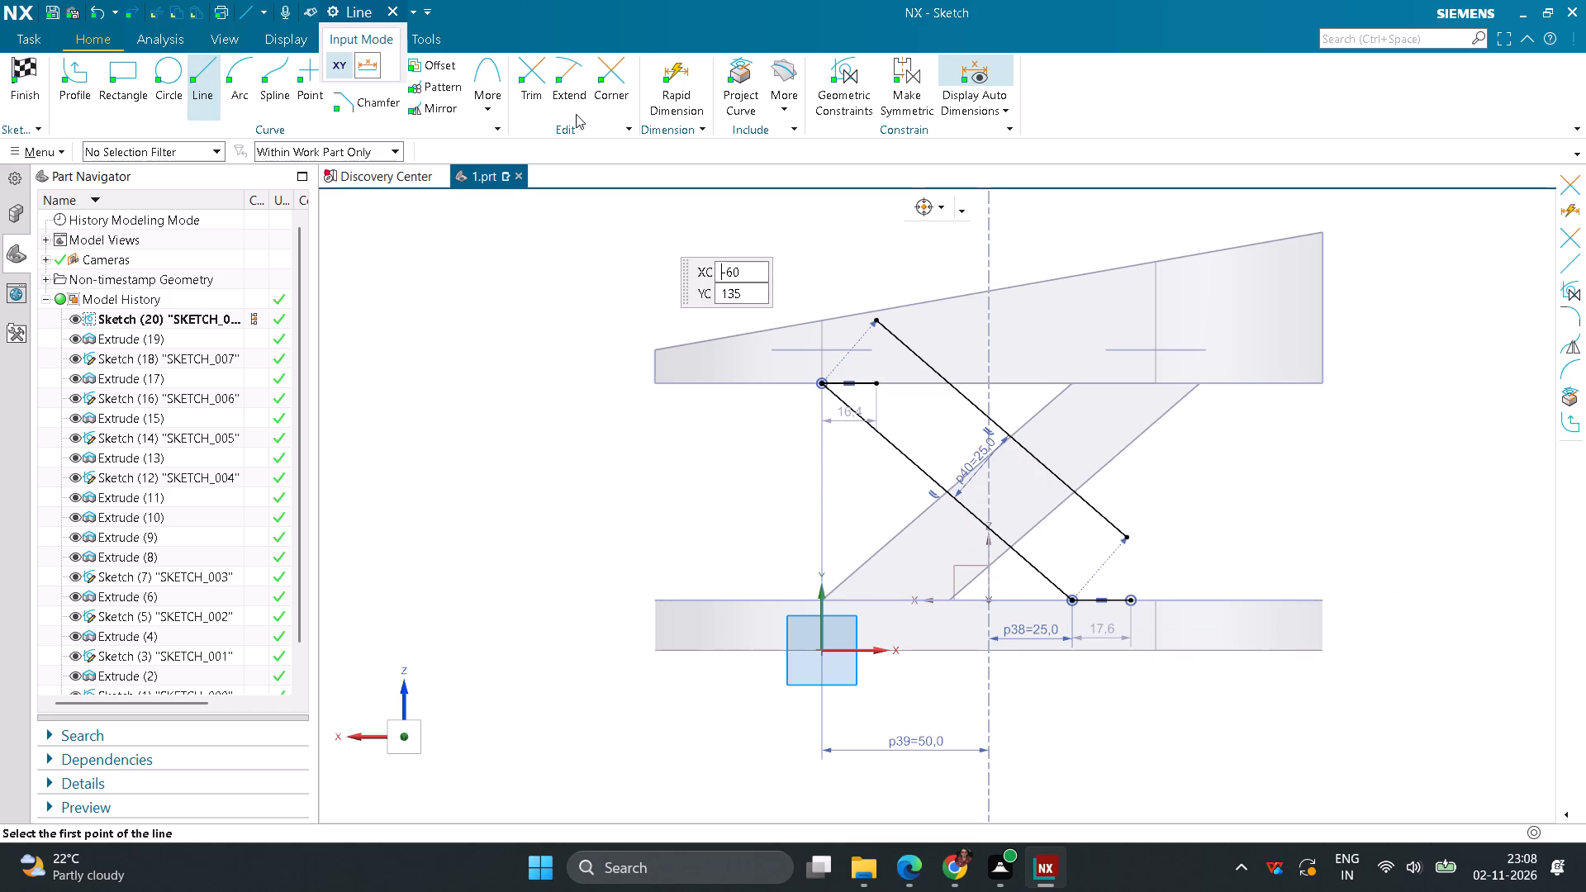
Join the offset line with both horizontal lines using Corner to close the slanted profile, and finish the sketch.
left_click(602, 91)
left_click(861, 383)
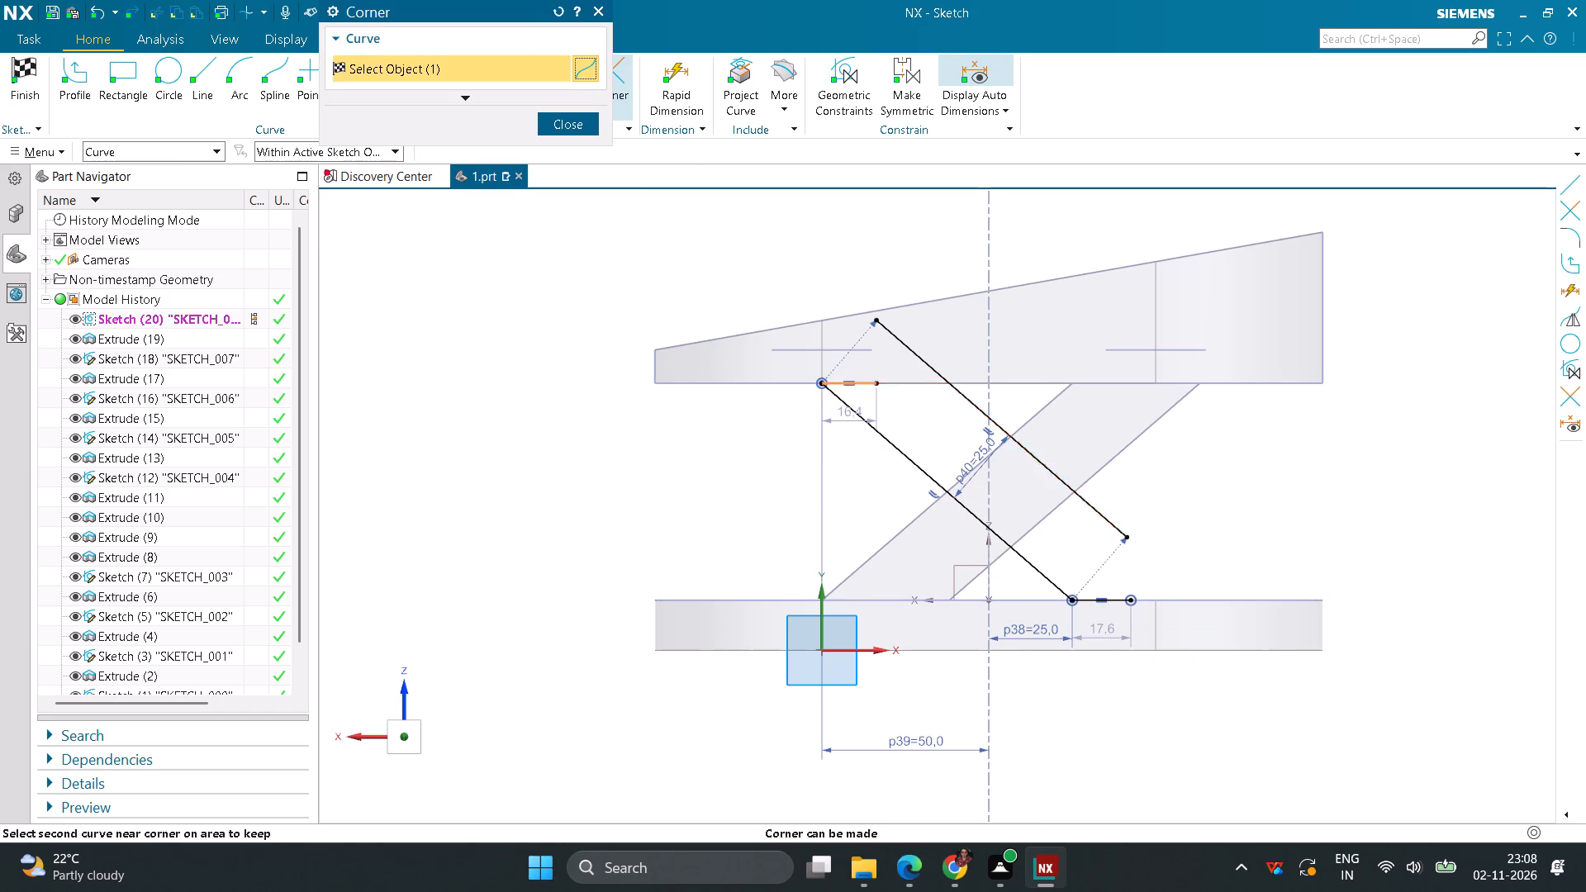
left_click(969, 405)
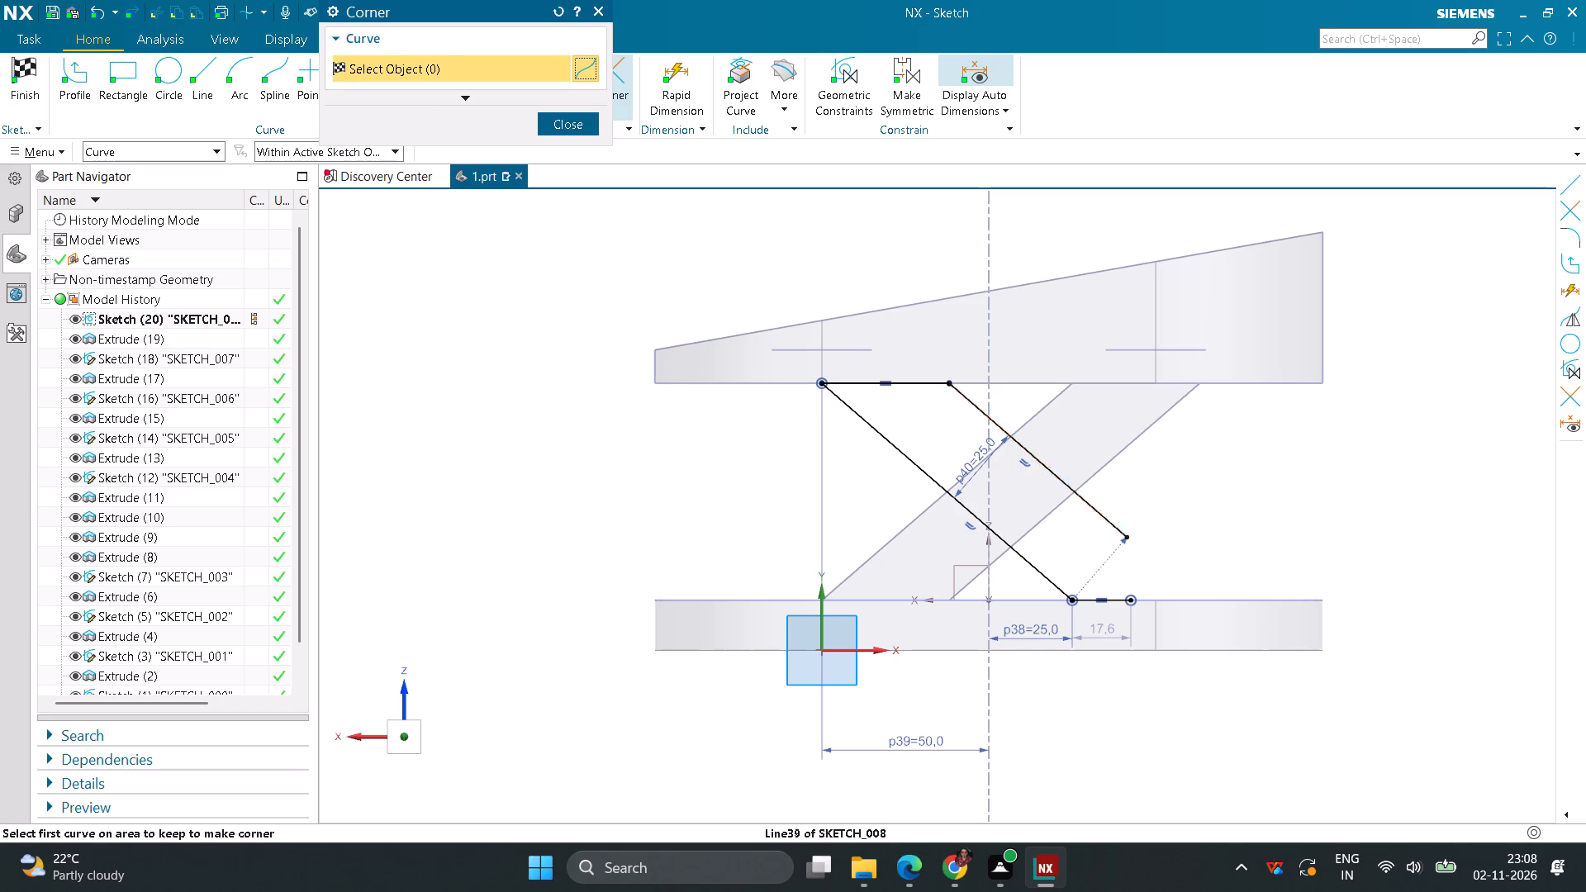
left_click(1105, 516)
left_click(1116, 597)
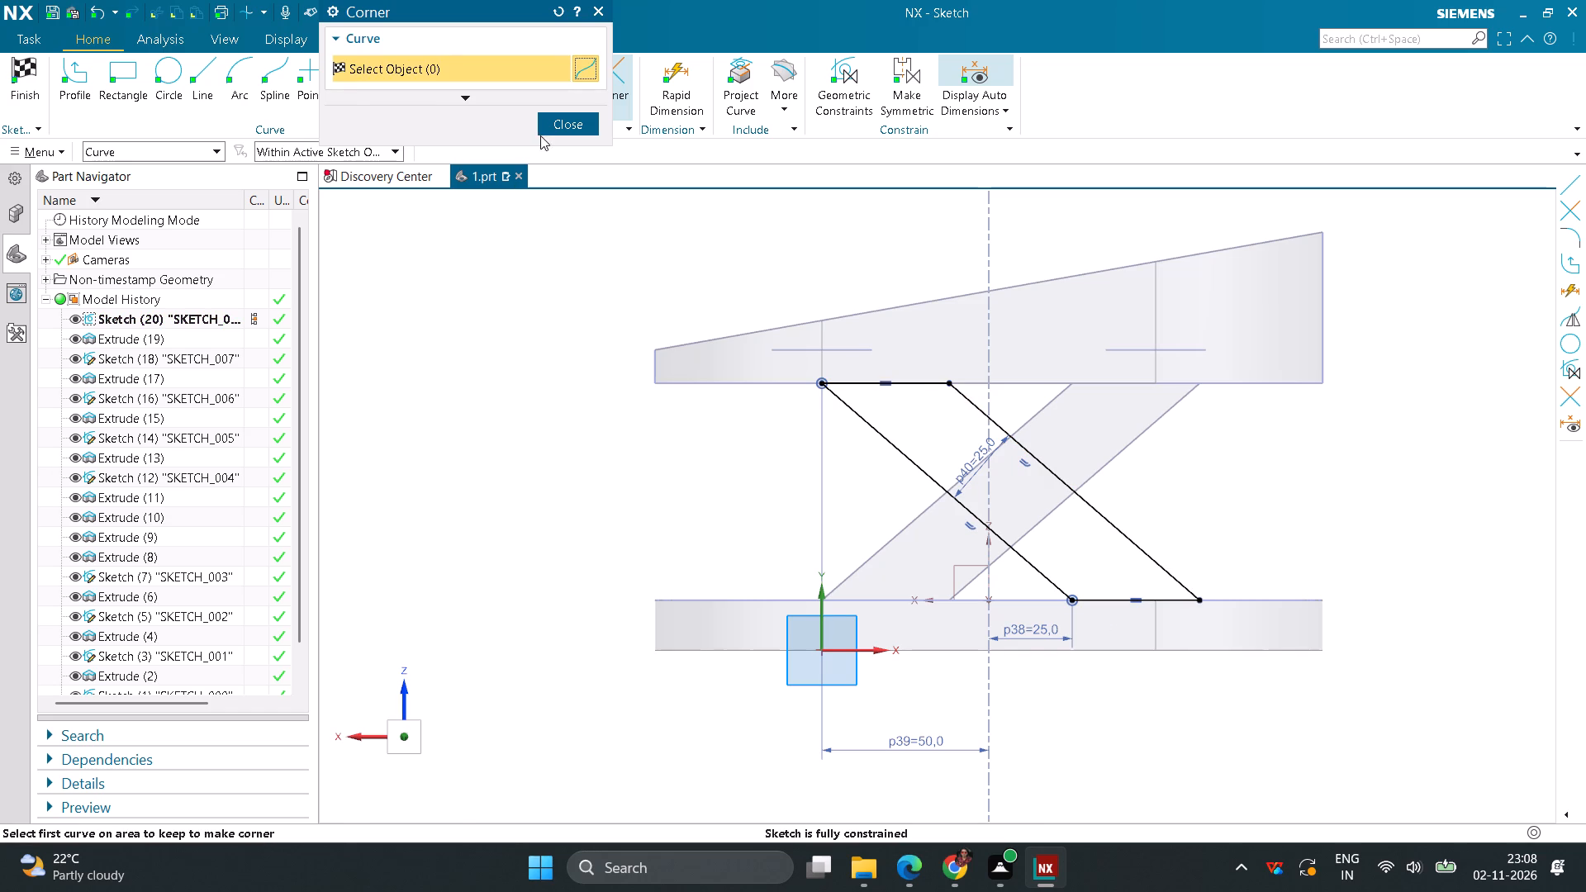
left_click(554, 126)
left_click(29, 70)
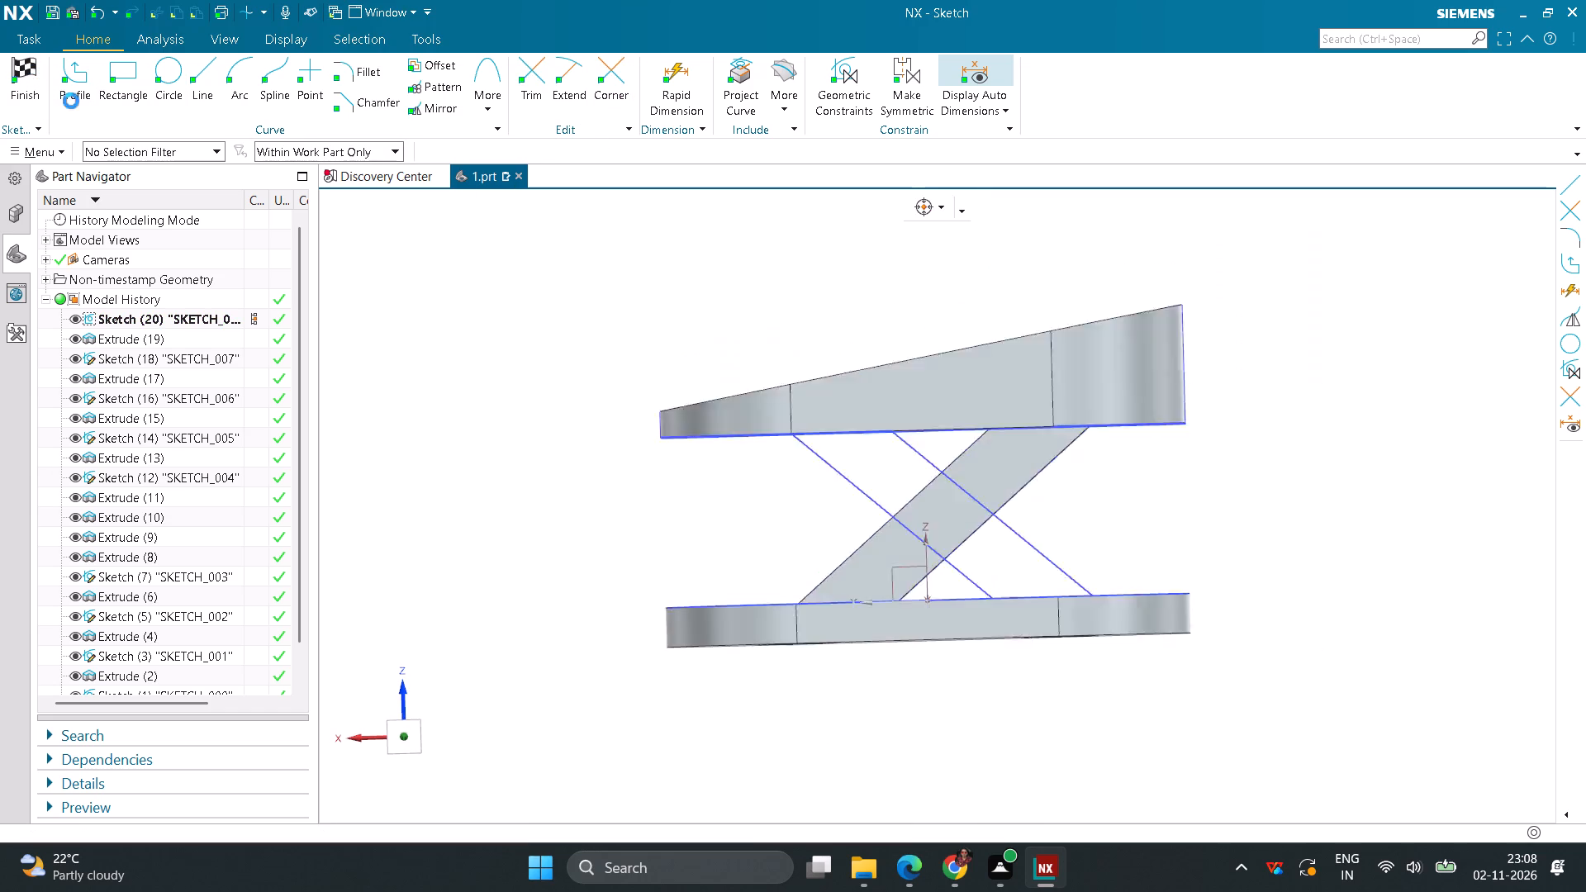
Extrude the slanted profile 10 mm in the reversed direction, inward over the base plate, with the inferred Boolean uniting it.
left_click(139, 83)
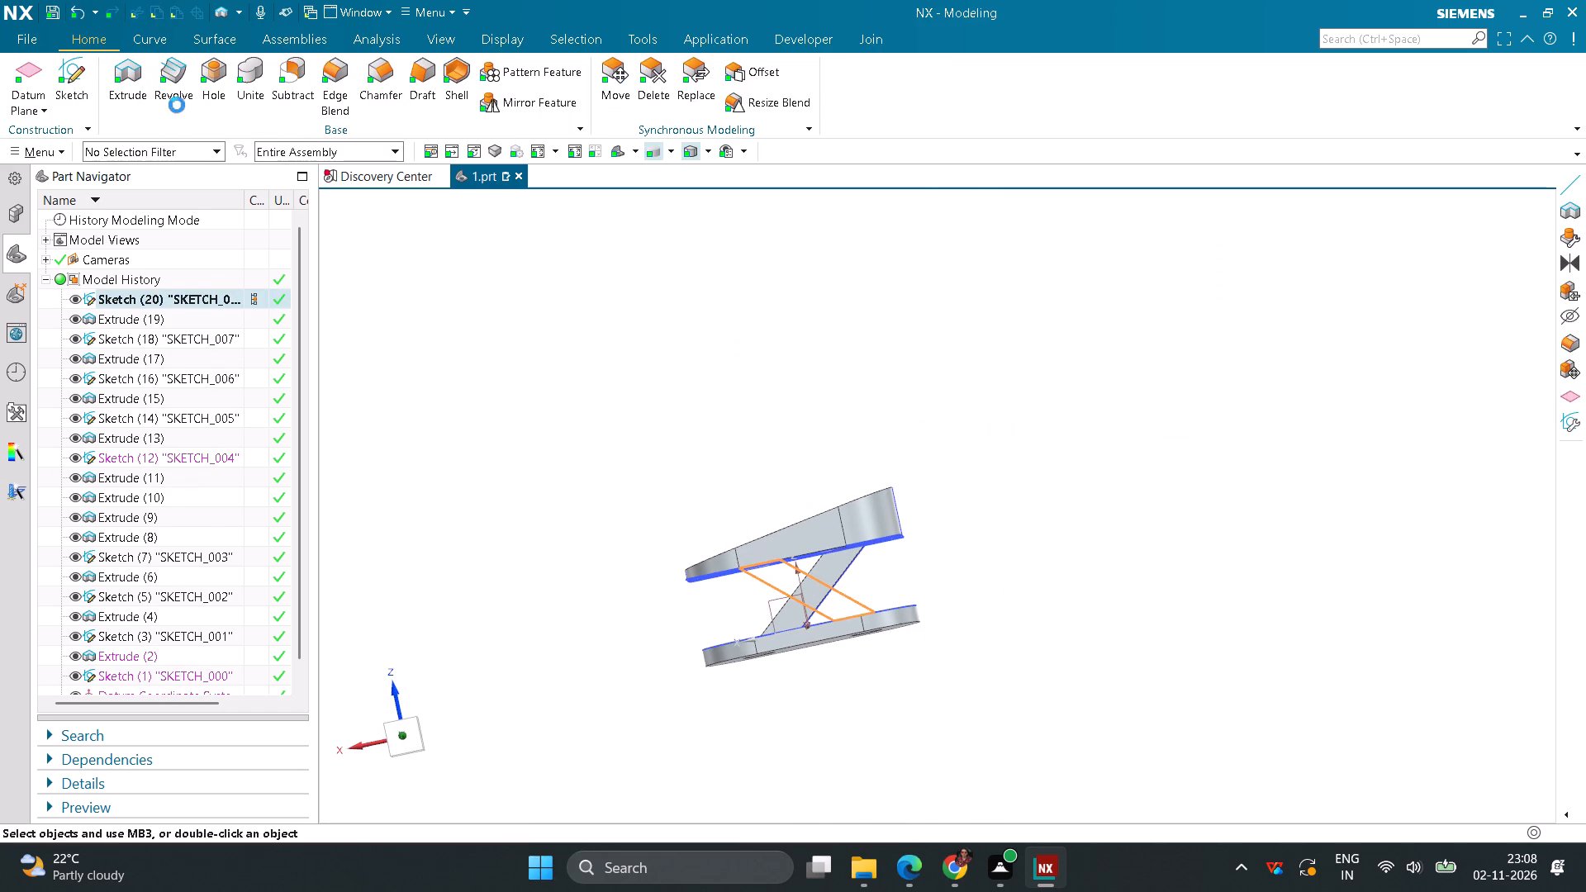
middle_click_drag(963, 600, 879, 666)
left_click(518, 141)
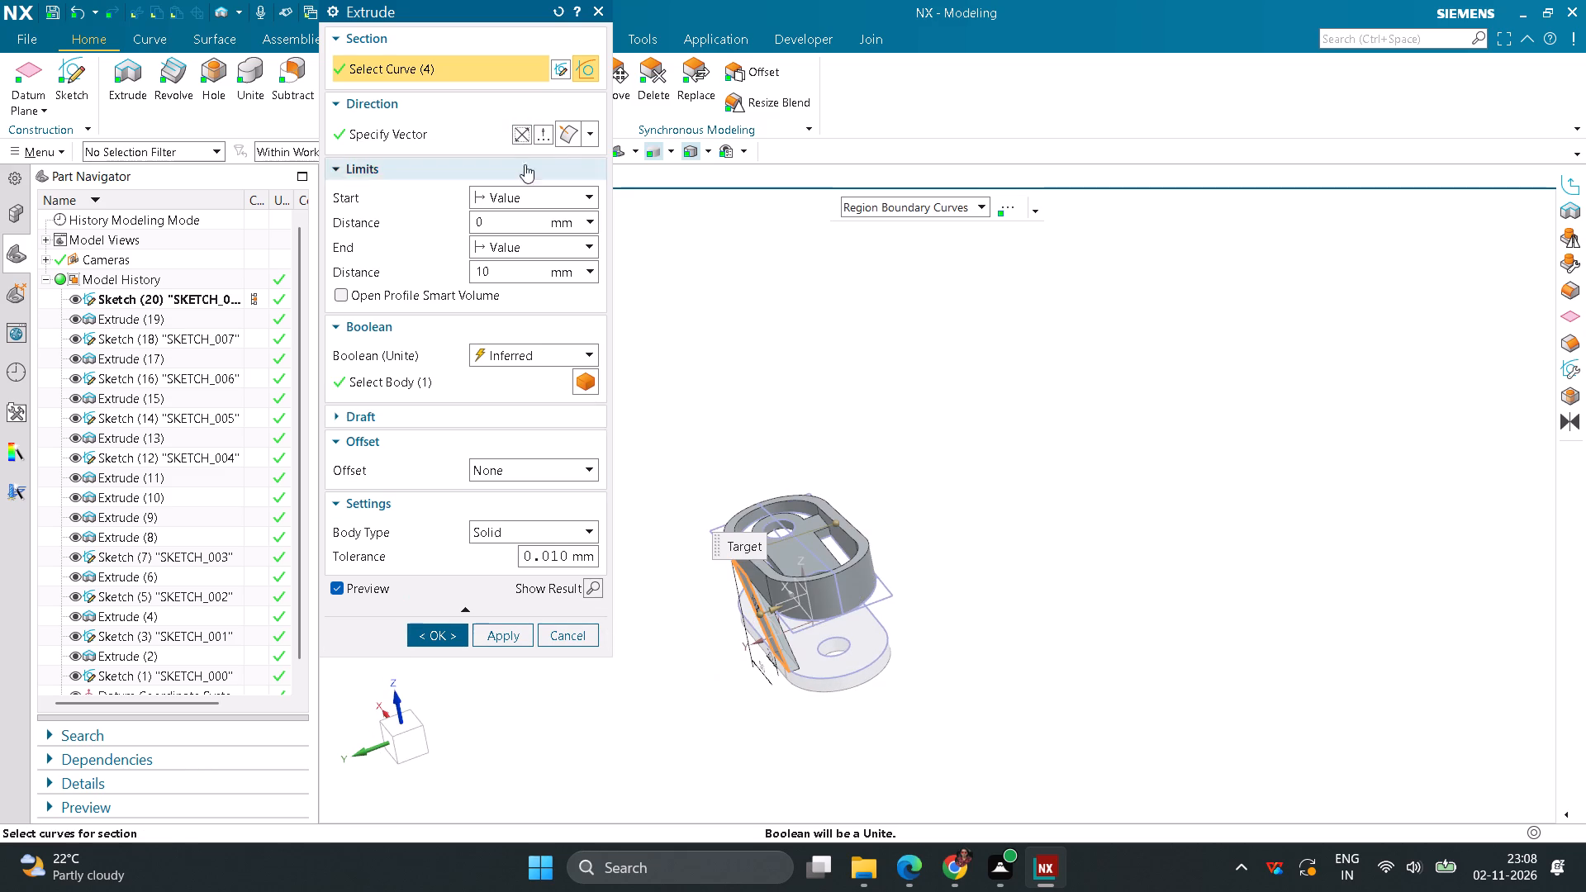
left_click(447, 638)
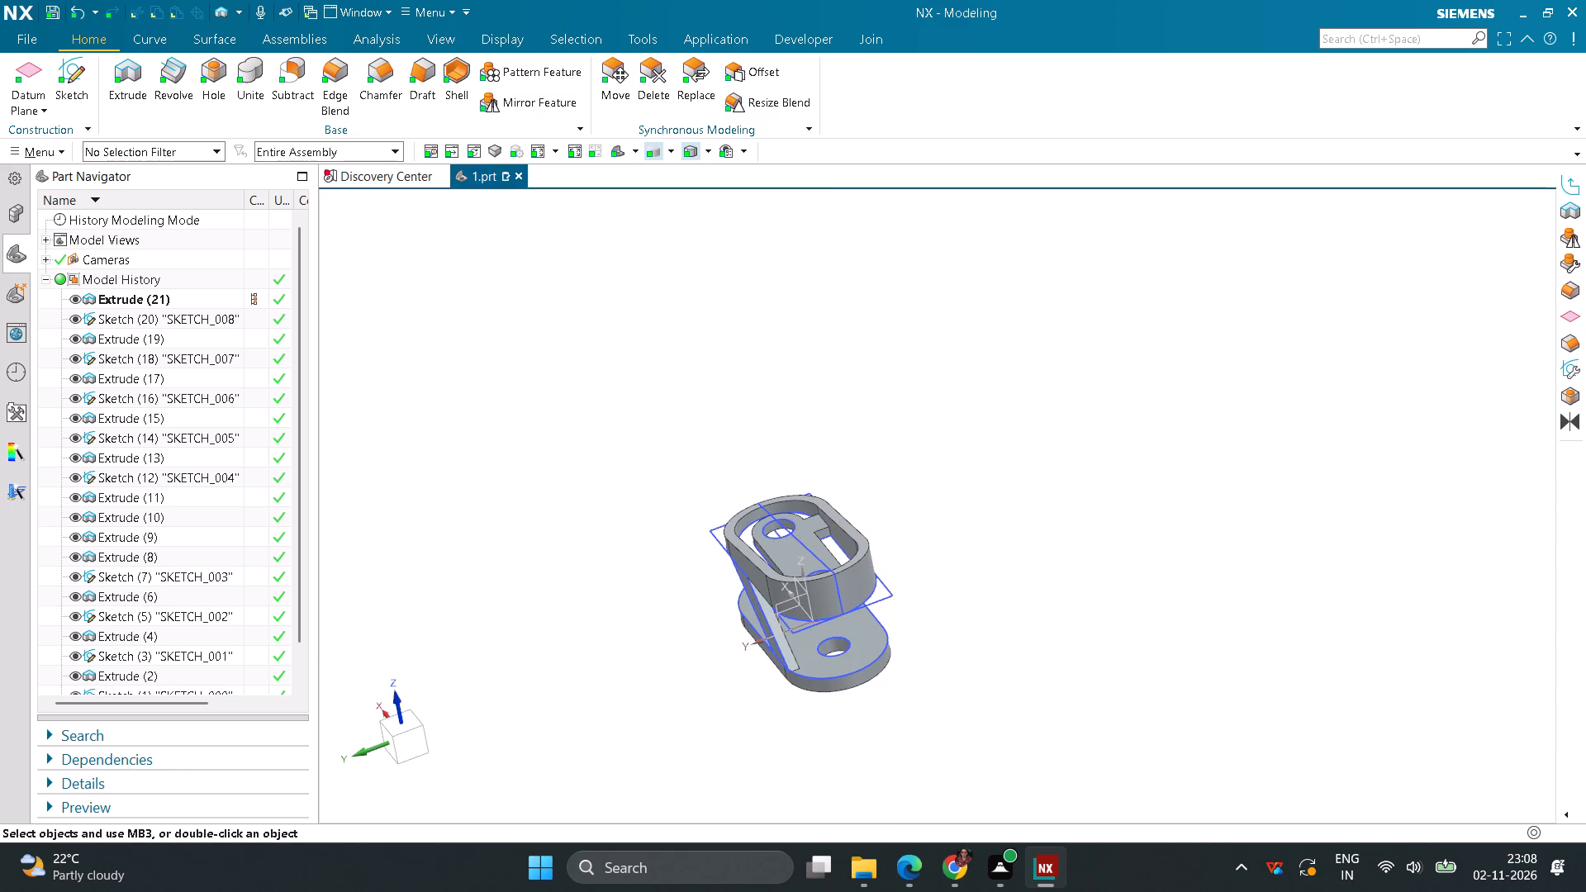
Save the finished part.
middle_click_drag(620, 653, 665, 700)
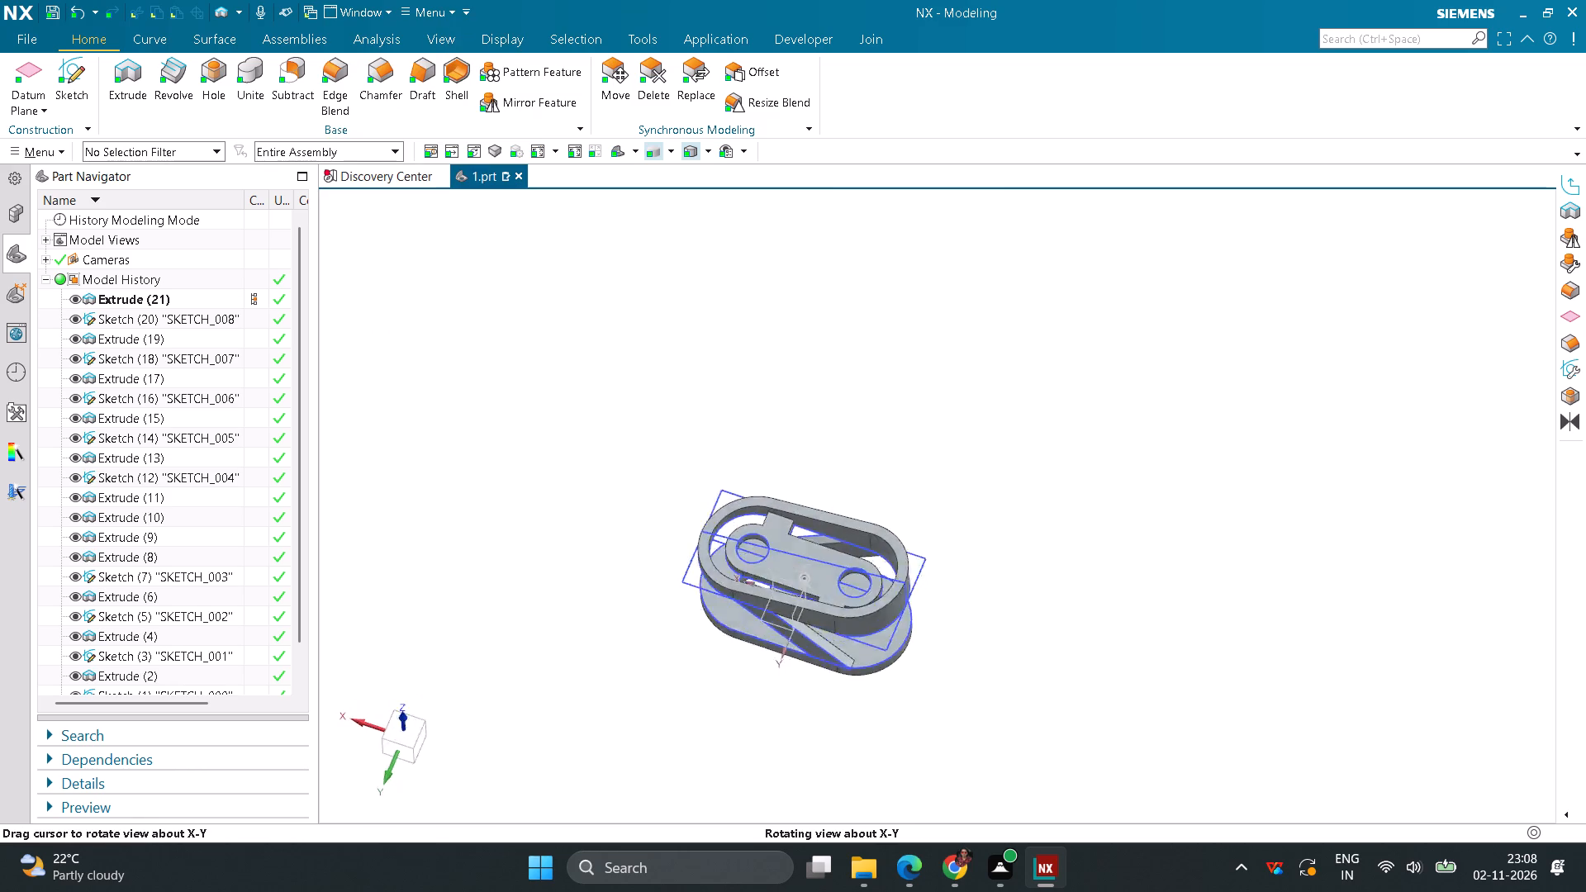
middle_click_drag(665, 700, 863, 709)
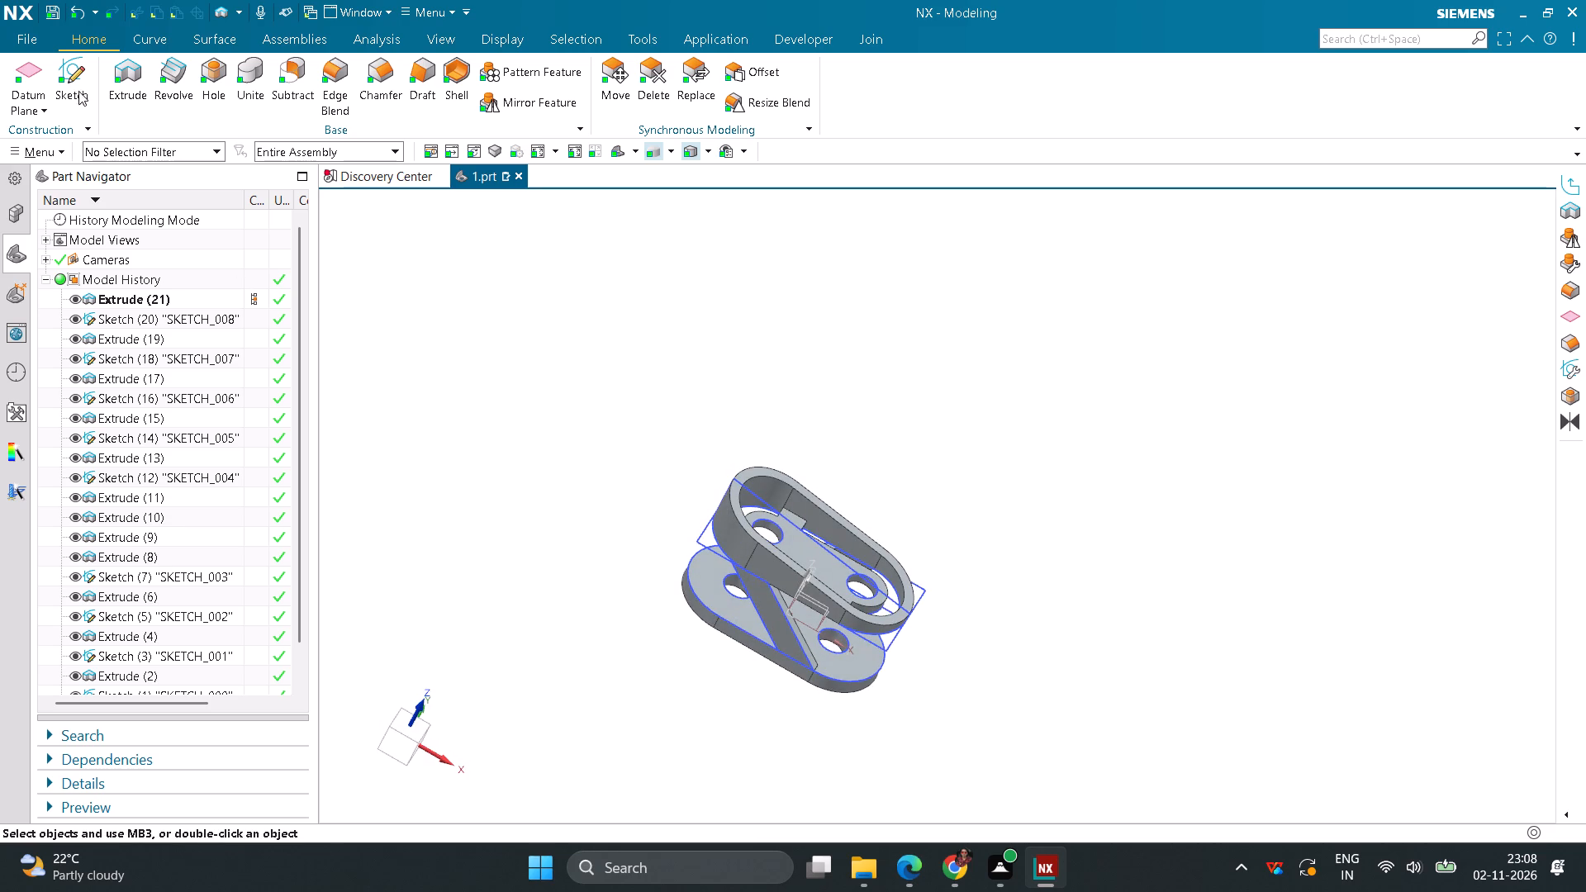
left_click(34, 33)
left_click(65, 143)
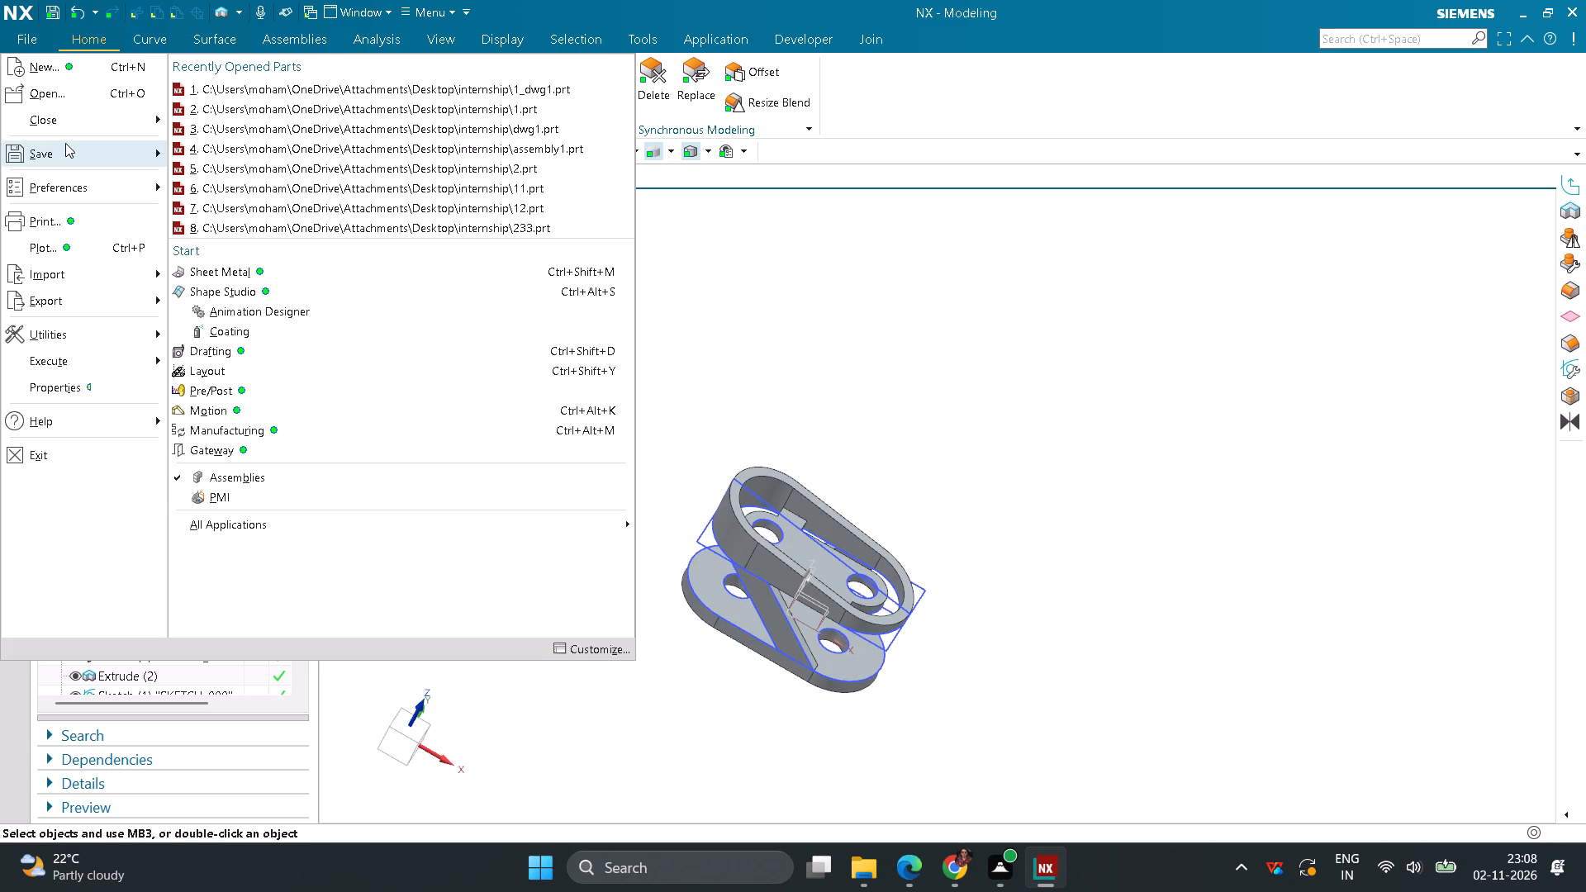
left_click(262, 78)
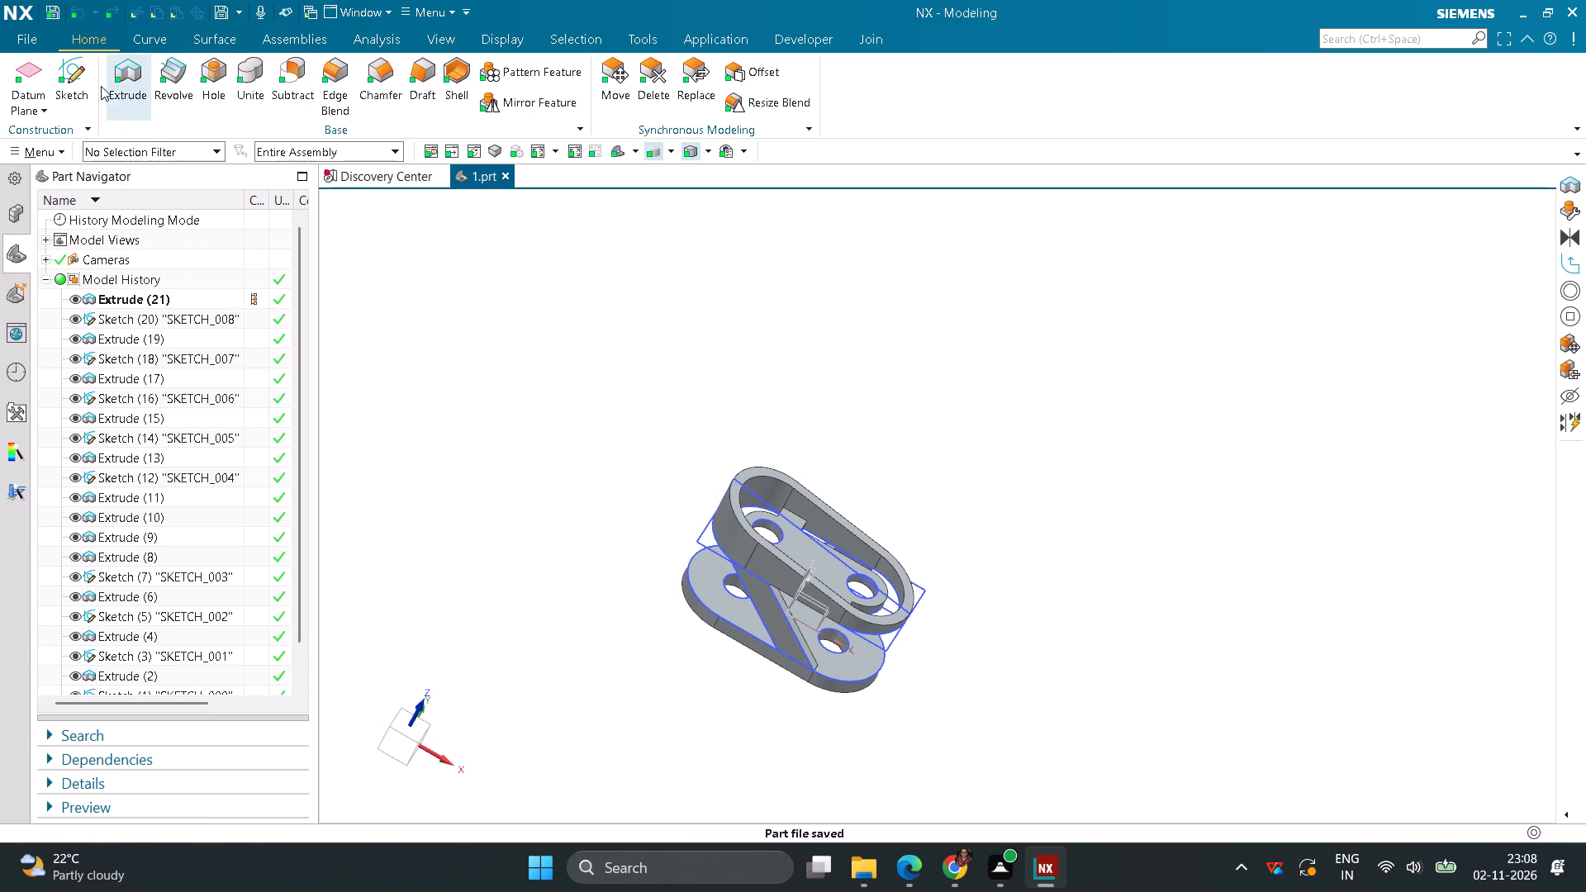
Save a copy of the part as an IGES file named 1 in the internship folder.
left_click(26, 43)
left_click(87, 156)
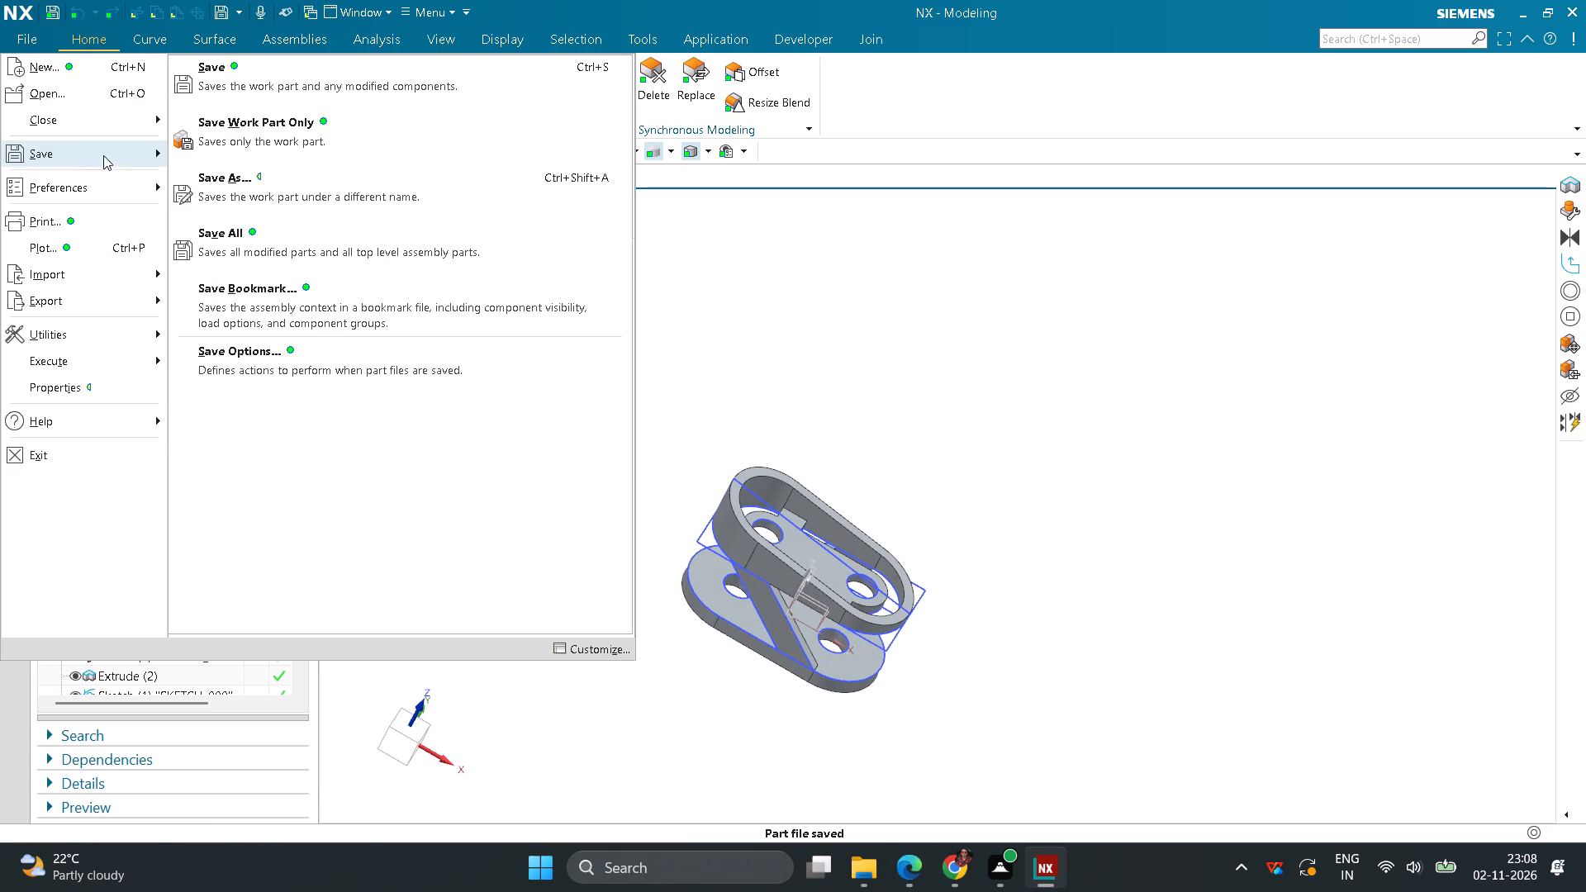
left_click(245, 182)
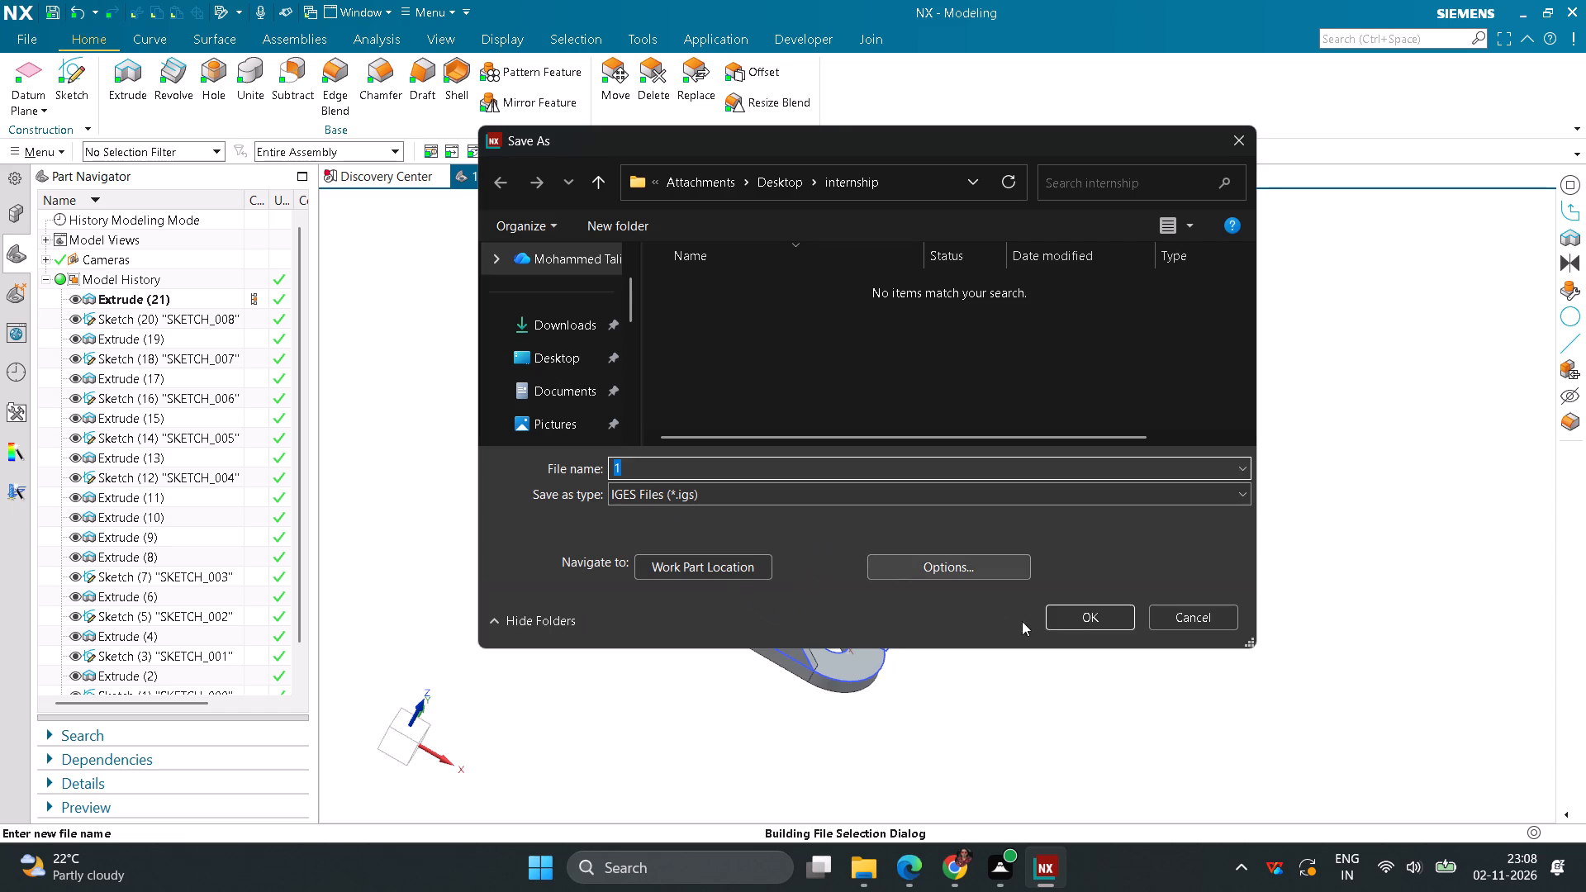
left_click(1099, 622)
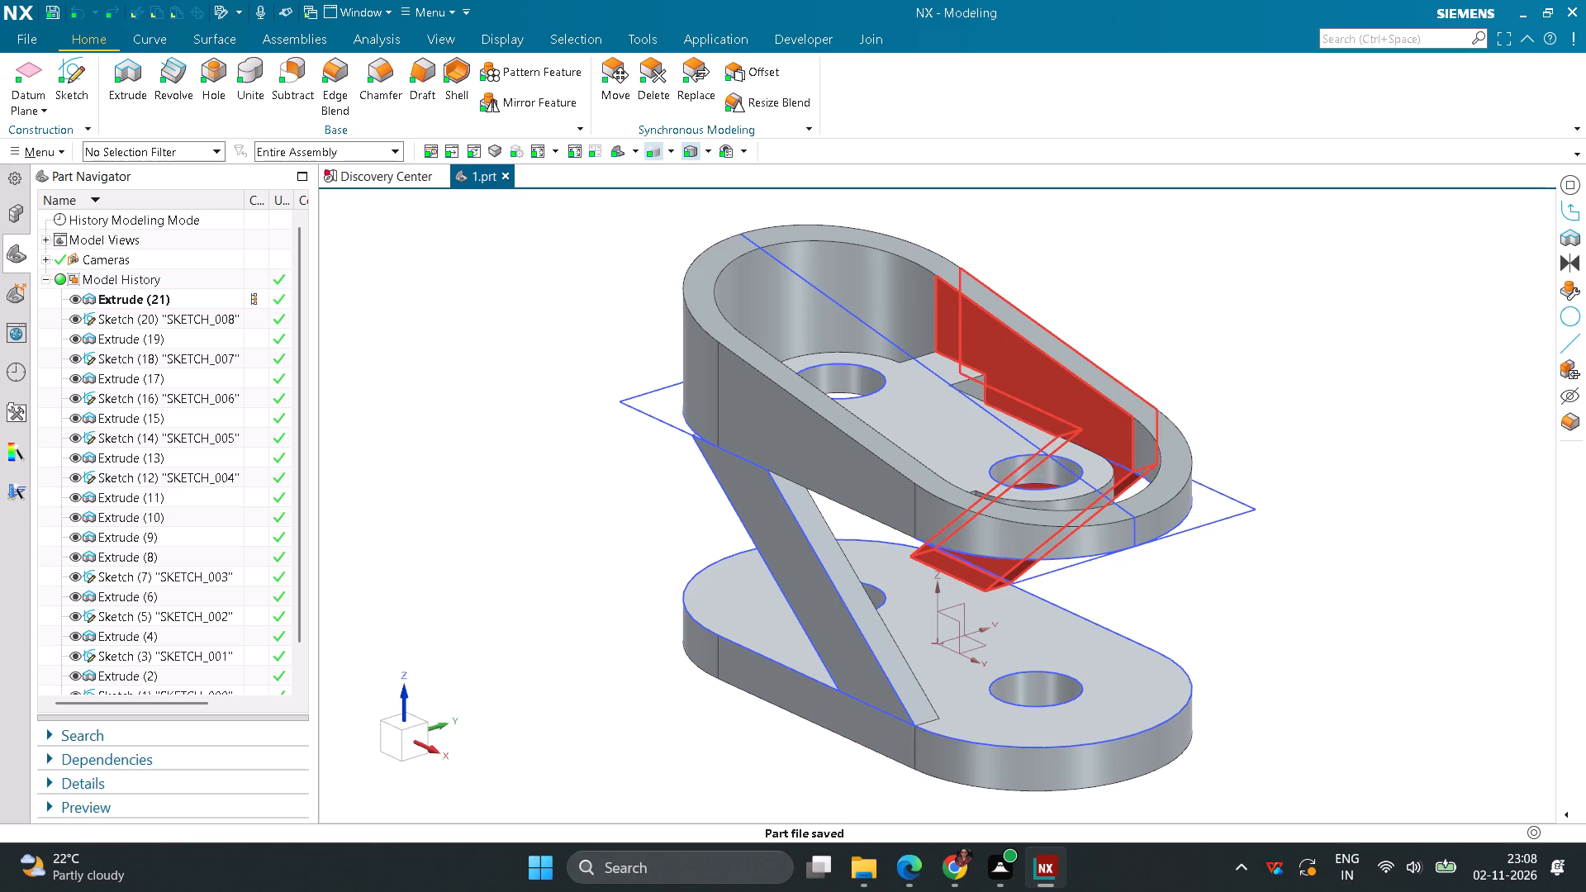
Close the part 1.prt.
left_click(506, 178)
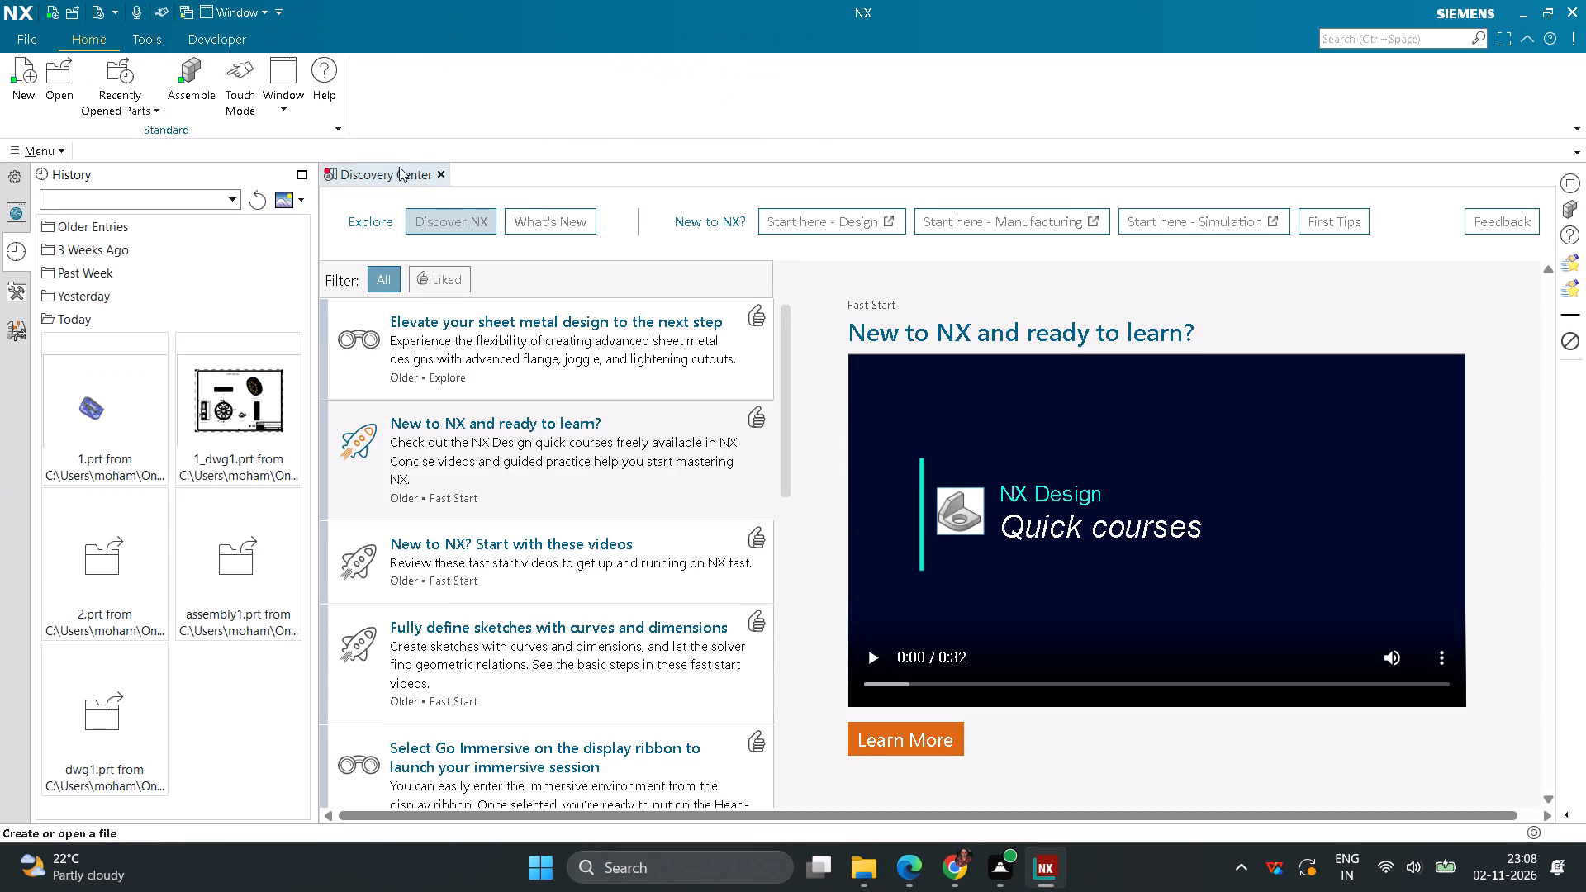
Stop the journal recording.
left_click(202, 36)
left_click(336, 83)
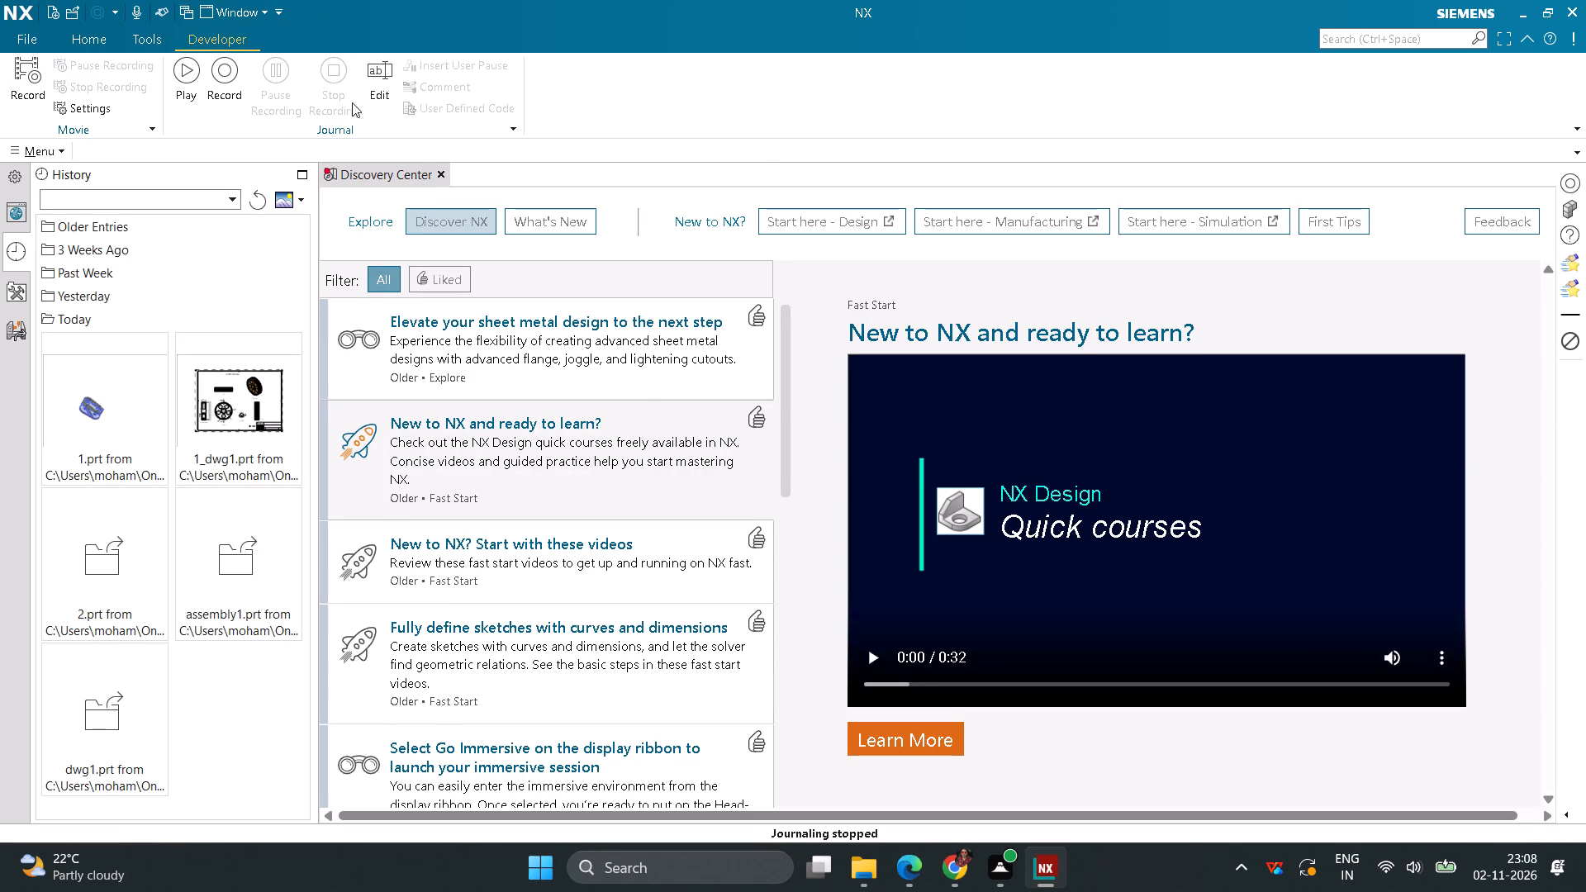